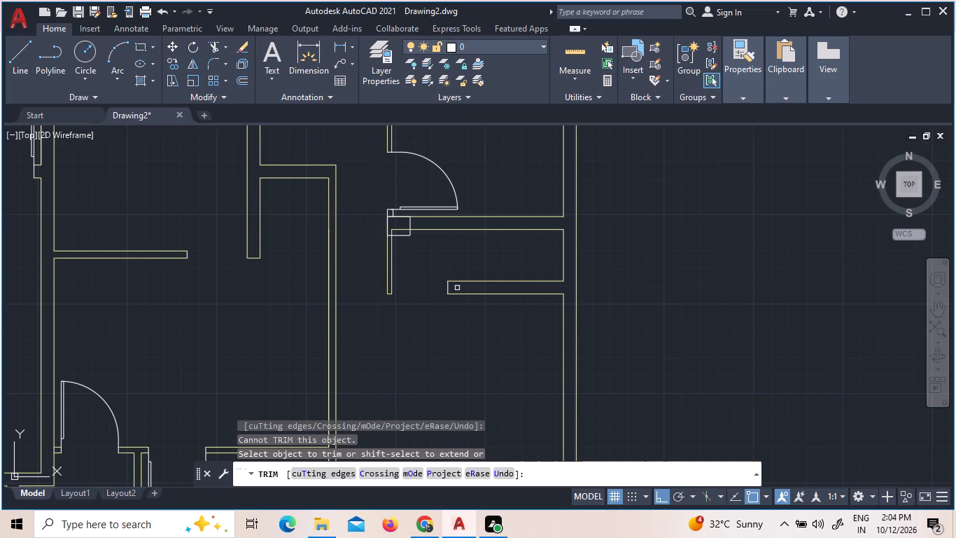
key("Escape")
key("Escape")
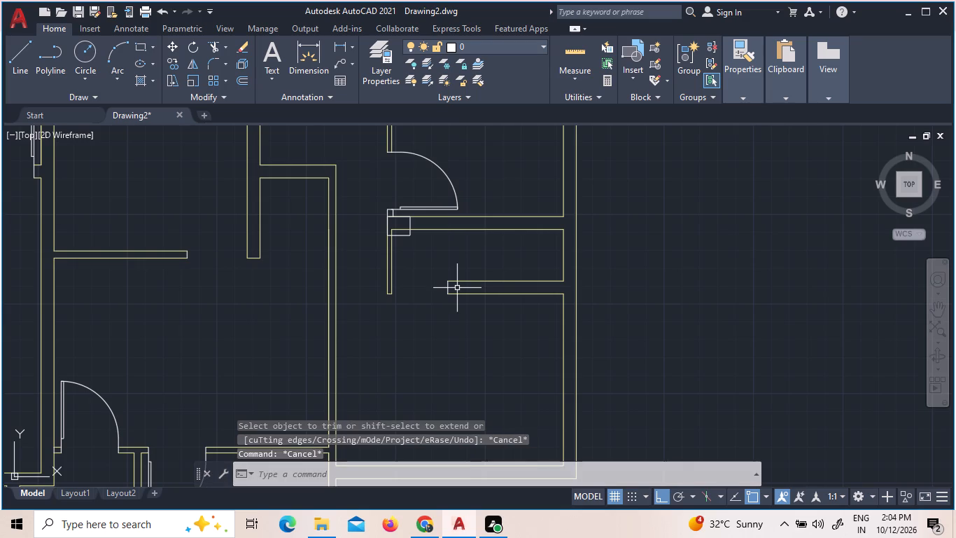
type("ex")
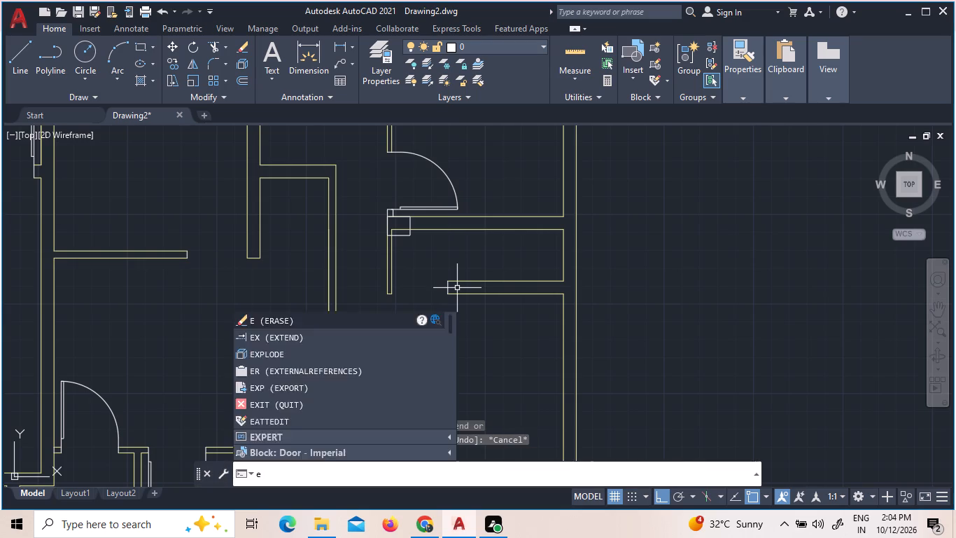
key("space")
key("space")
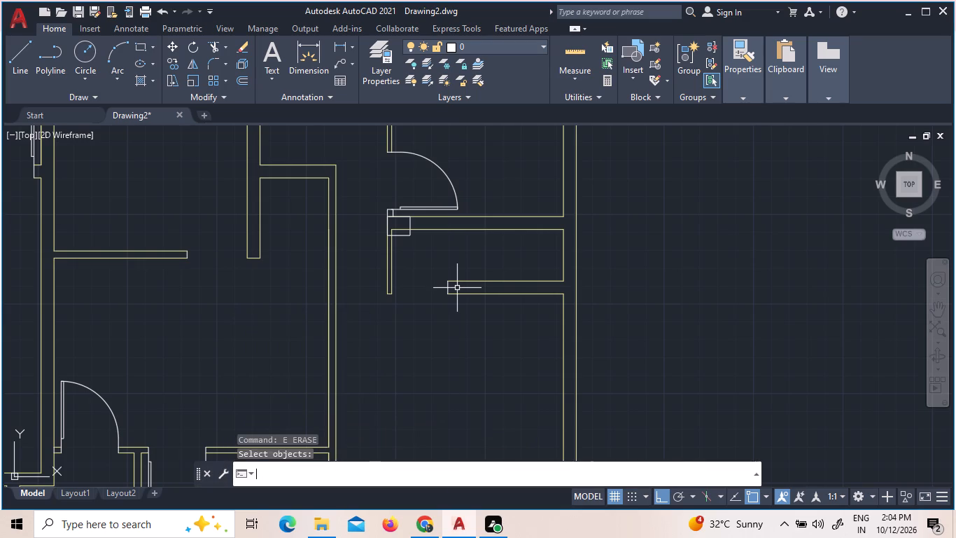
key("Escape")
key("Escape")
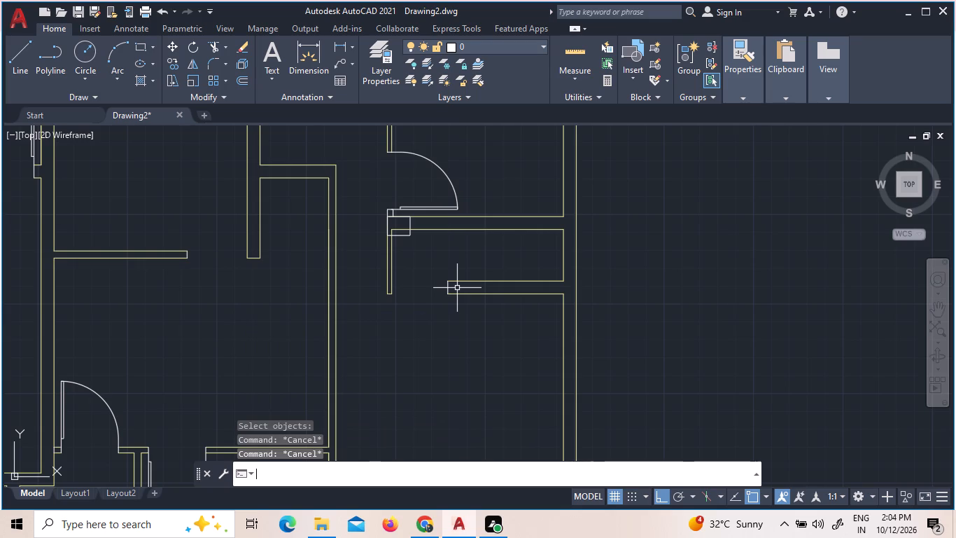
Extend the horizontal stub wall's upper face line west across the gap to the long vertical wall's far face.
type("ex")
key("space")
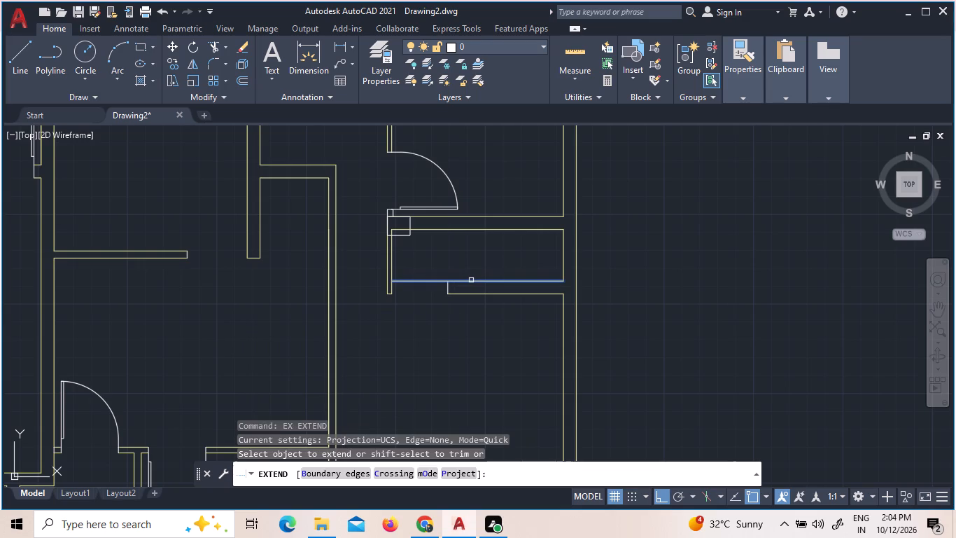
left_click(471, 280)
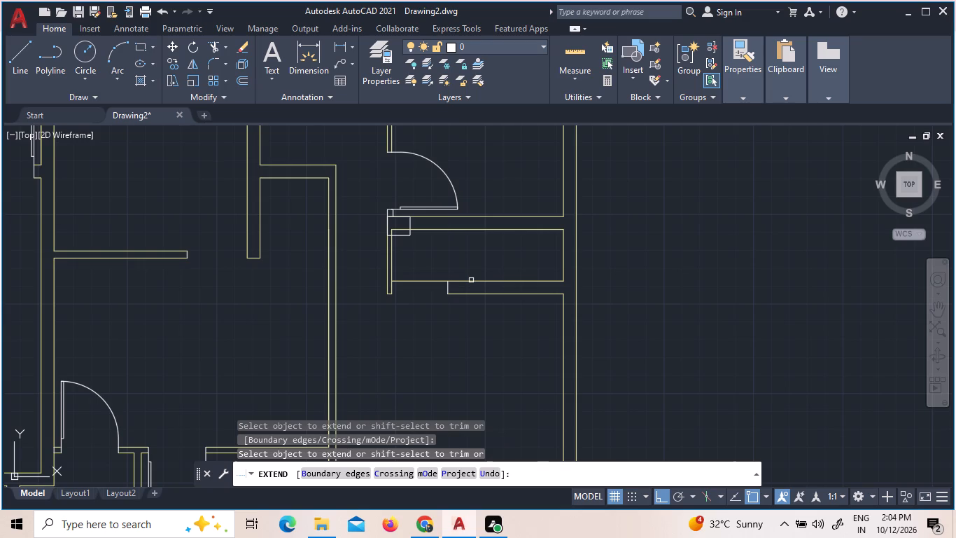
scroll(542, 246, "down", 2)
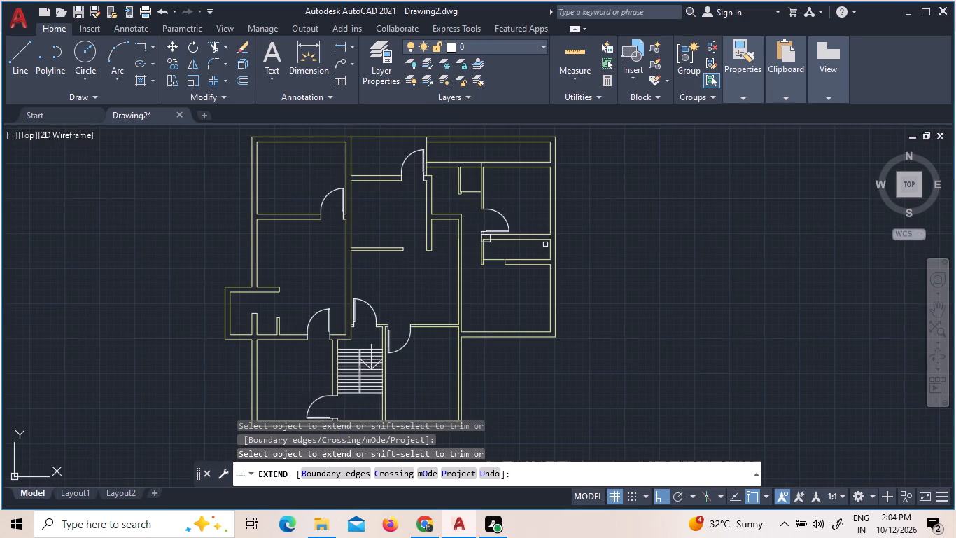
scroll(495, 263, "up", 3)
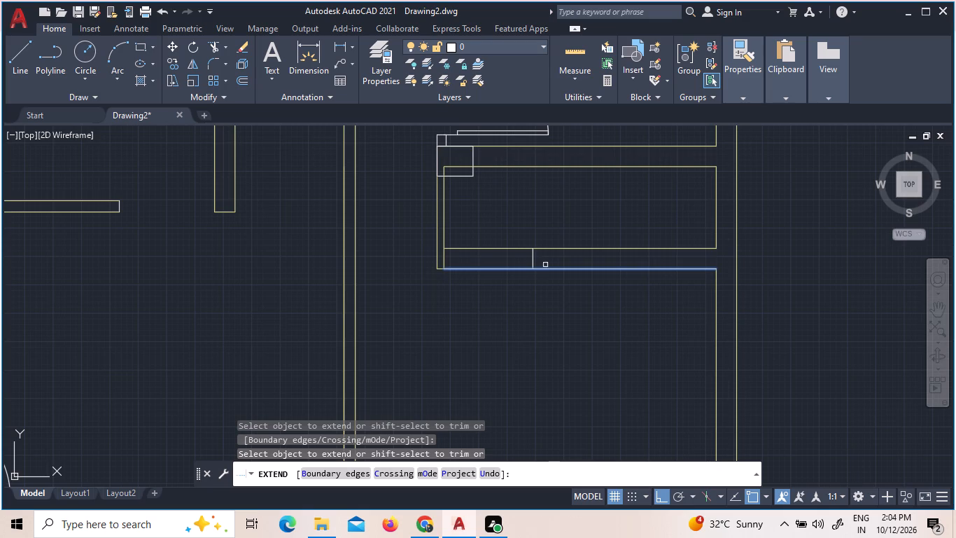
scroll(522, 265, "down", 2)
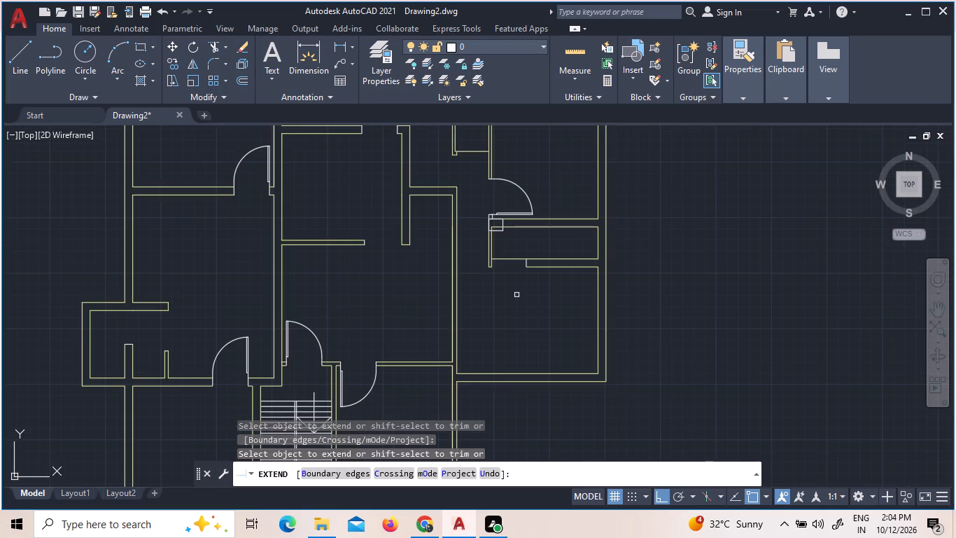
scroll(454, 259, "up", 1)
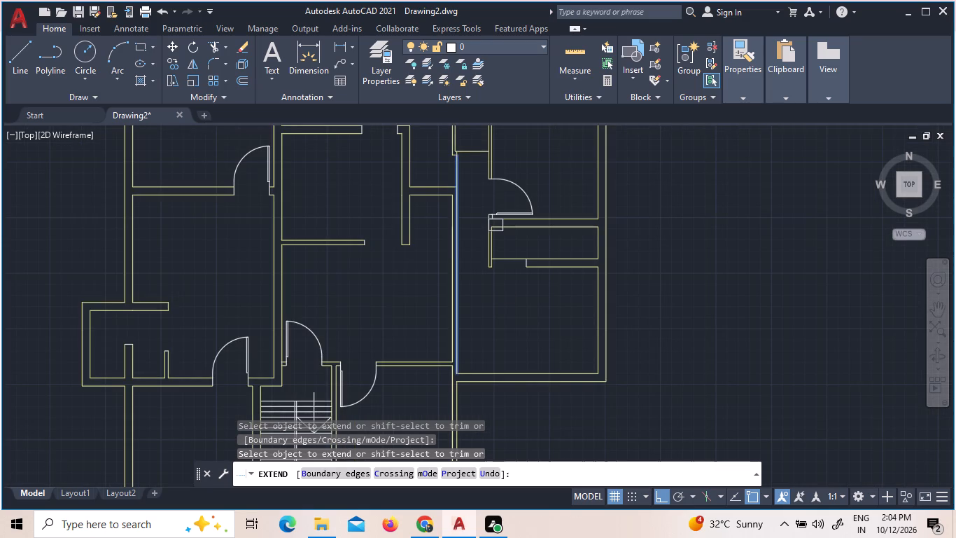
scroll(454, 259, "up", 2)
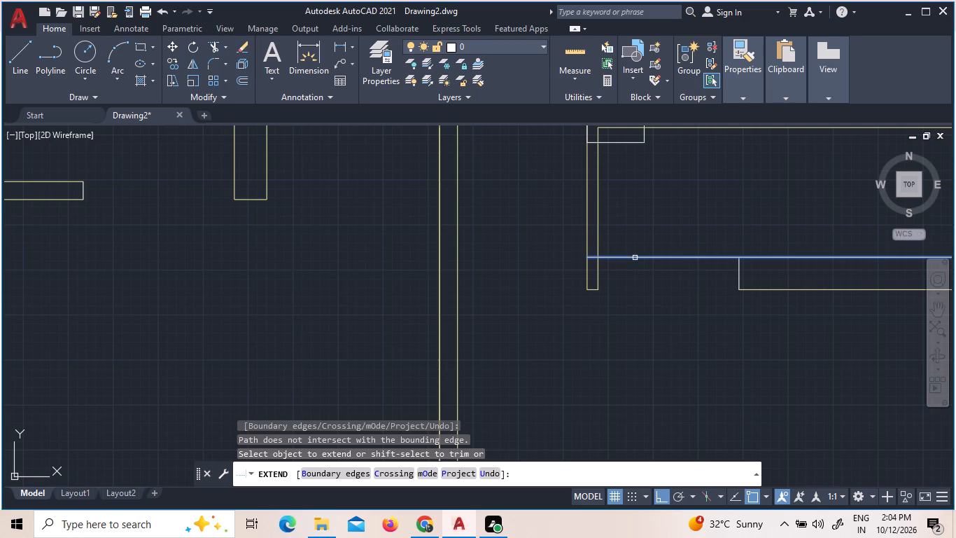
left_click(635, 258)
left_click(617, 256)
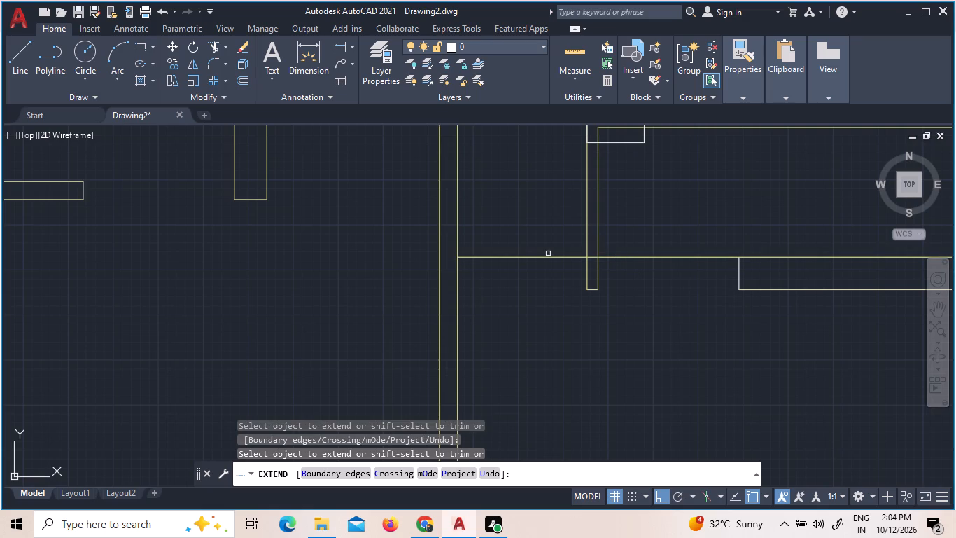
left_click(541, 258)
Extend the same stub wall's lower face line west to the long vertical wall's far face.
left_click(754, 290)
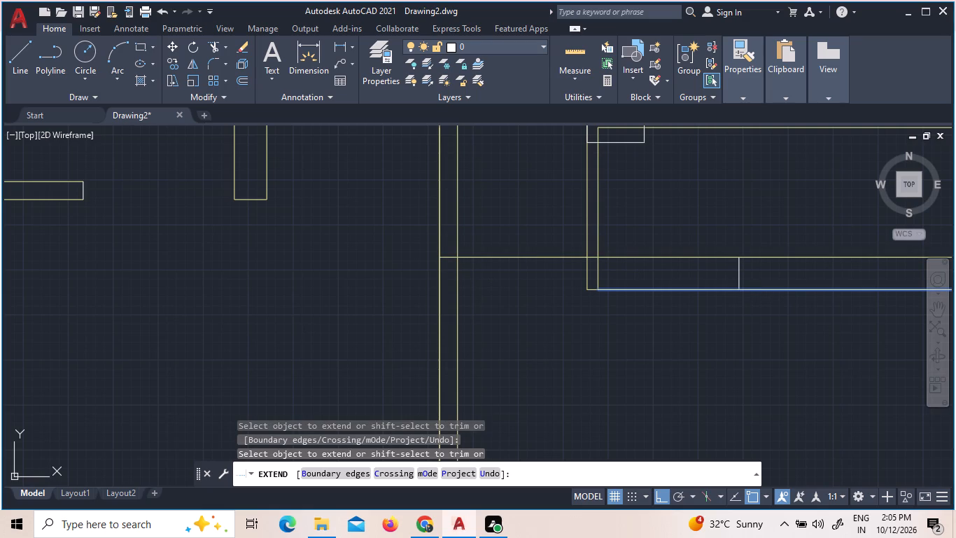
left_click(696, 289)
left_click(634, 289)
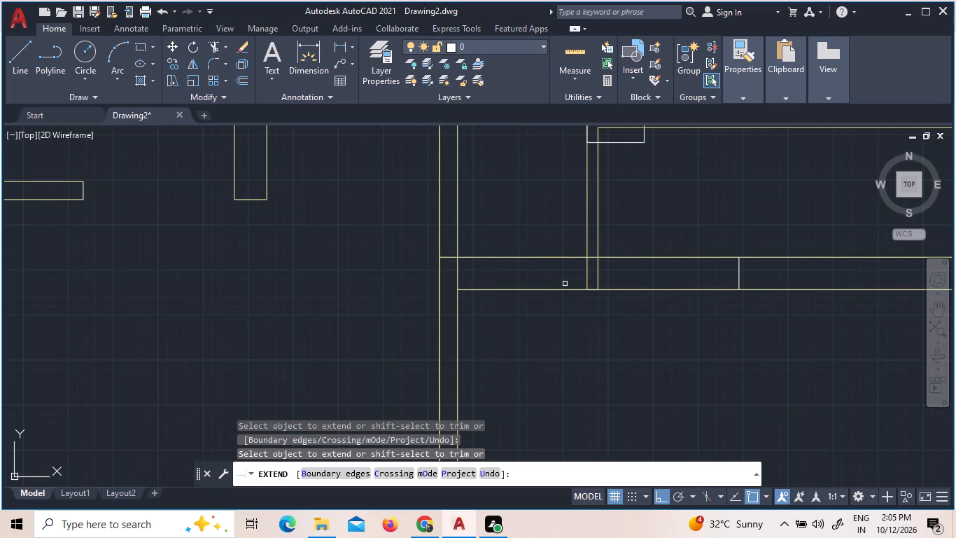
left_click(551, 291)
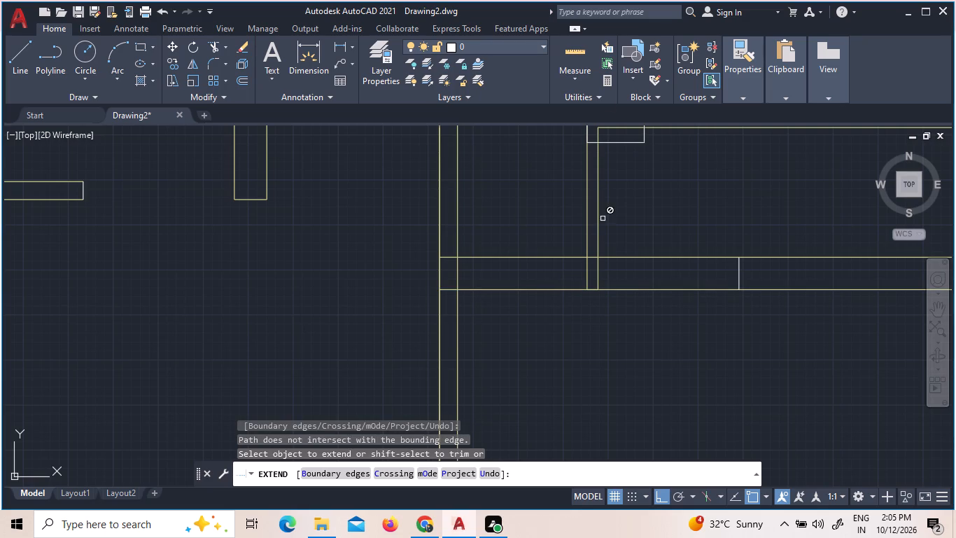
Measure the gap between the long vertical wall and the short vertical wall end.
left_click(580, 72)
left_click(578, 111)
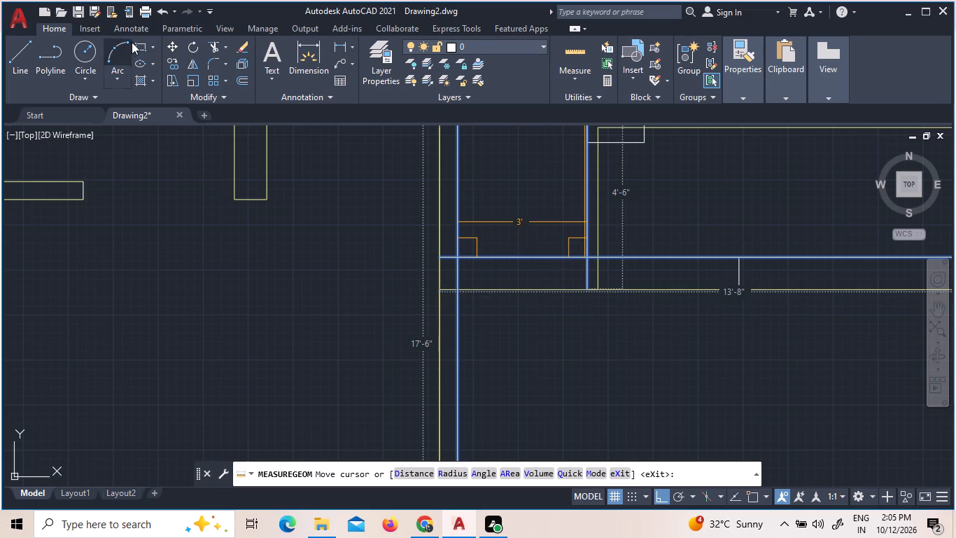
key("Escape")
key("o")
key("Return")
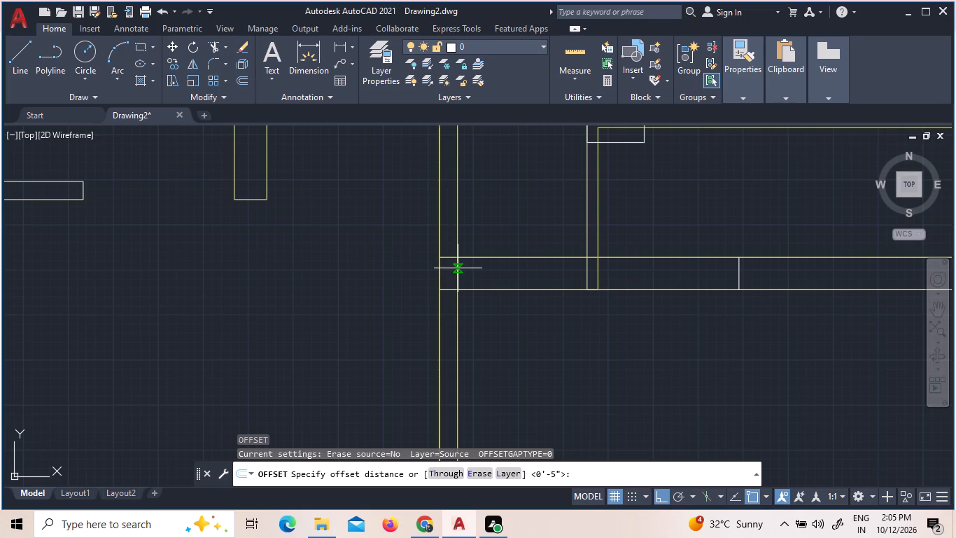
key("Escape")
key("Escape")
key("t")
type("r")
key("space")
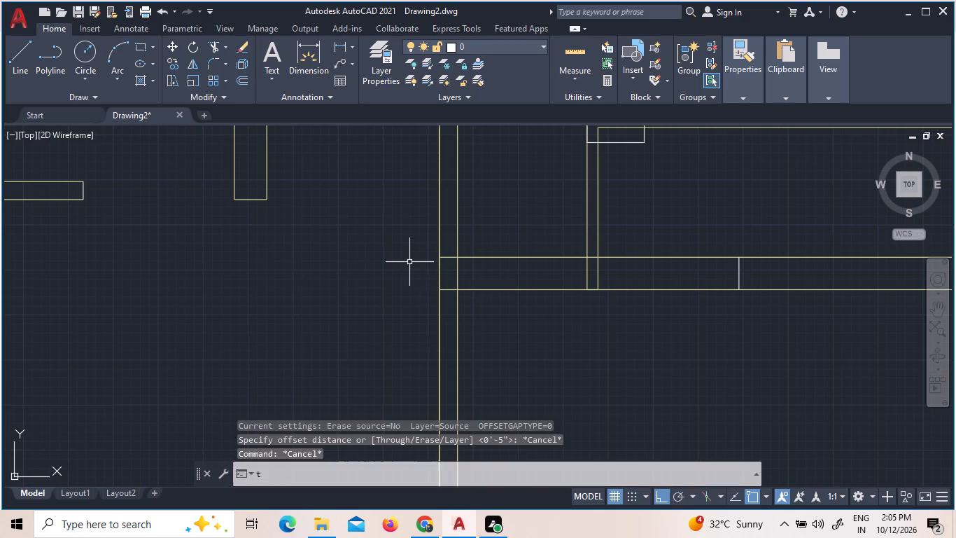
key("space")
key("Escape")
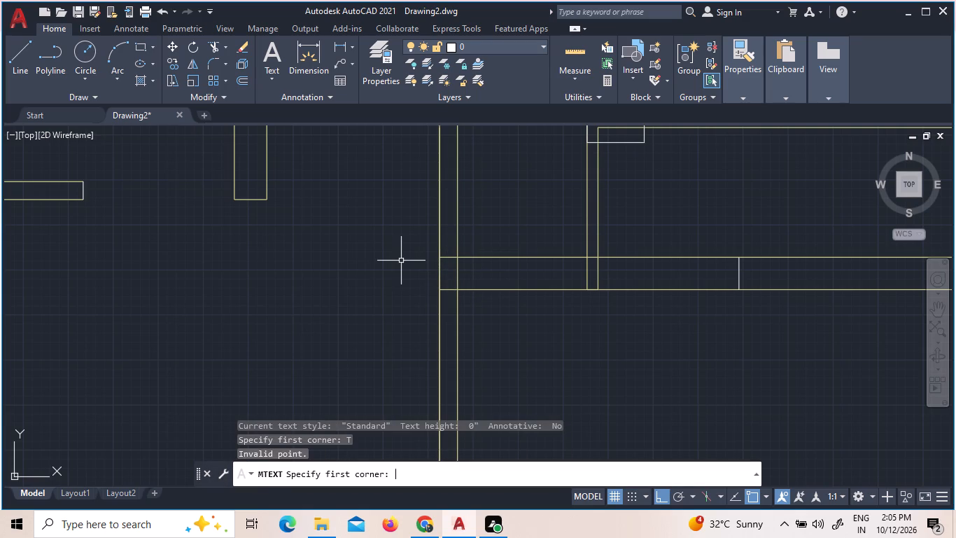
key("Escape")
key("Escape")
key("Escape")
Trim both extended lines between the long vertical wall's right face and the short vertical wall.
type("tr")
key("space")
key("space")
key("space")
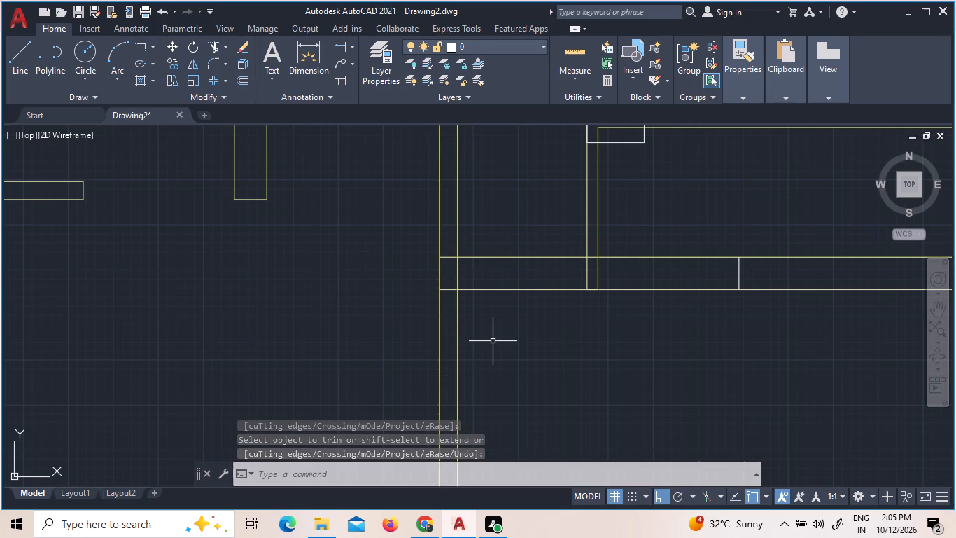
type("tr")
key("space")
key("space")
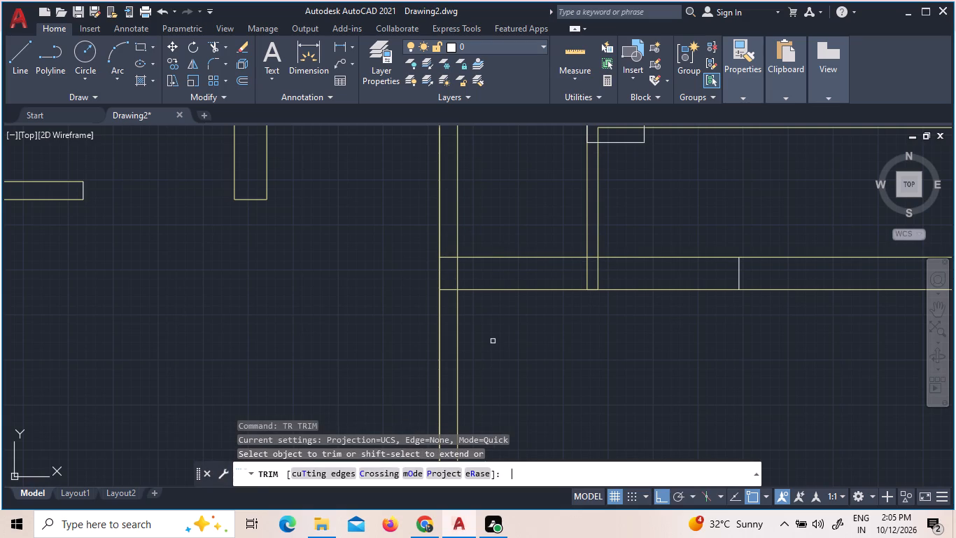
left_click(477, 291)
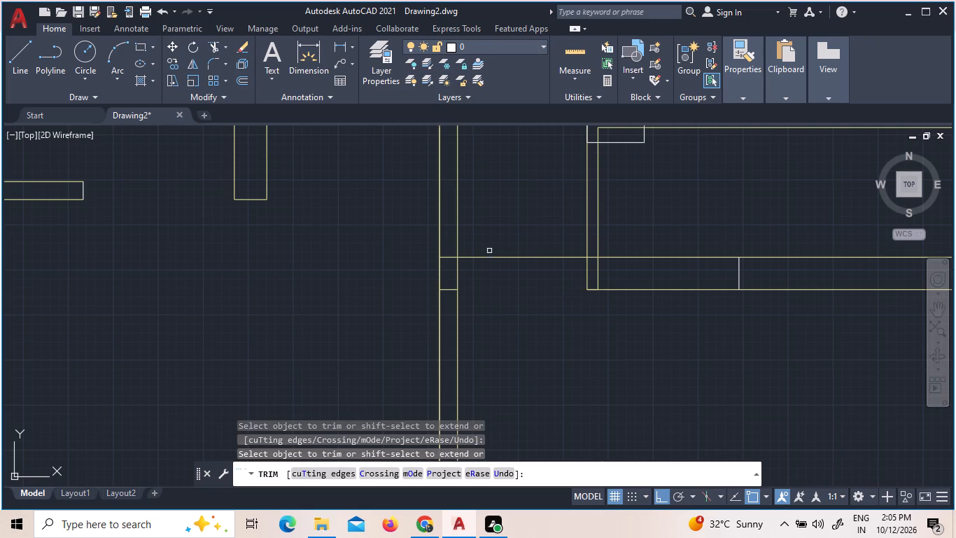
left_click(489, 258)
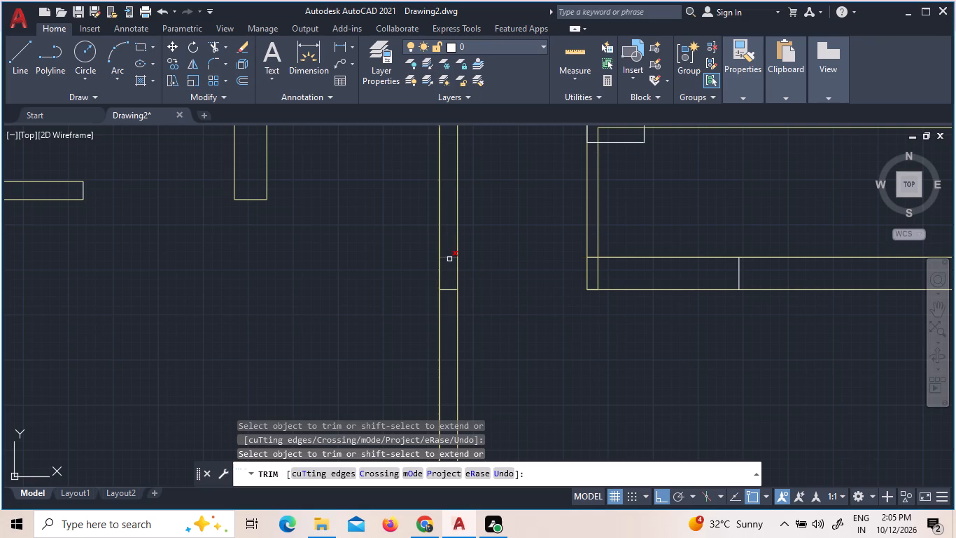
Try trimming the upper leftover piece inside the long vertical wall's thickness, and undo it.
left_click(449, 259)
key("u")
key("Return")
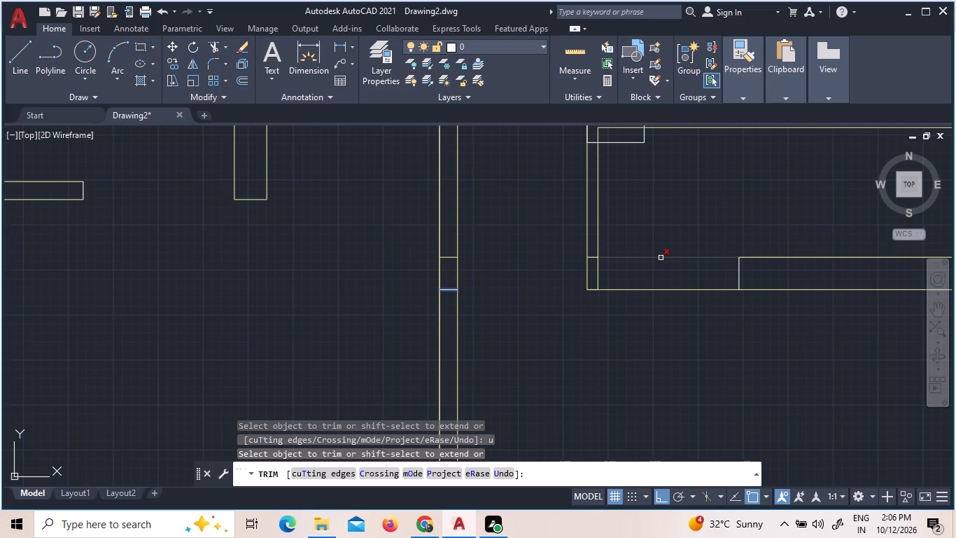
Trim the upper line inside the short vertical wall's thickness and the lower line between that wall and the stub's end line.
left_click(591, 257)
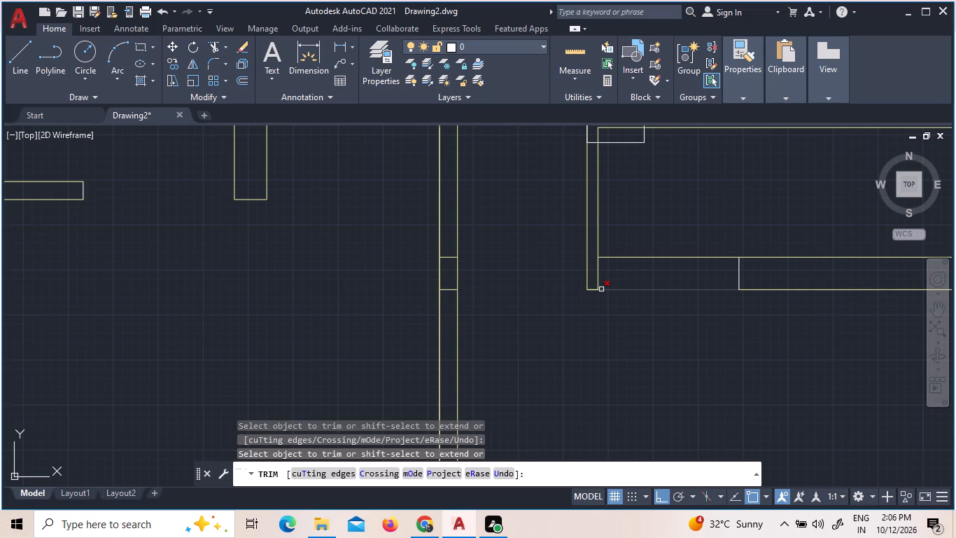
left_click(601, 289)
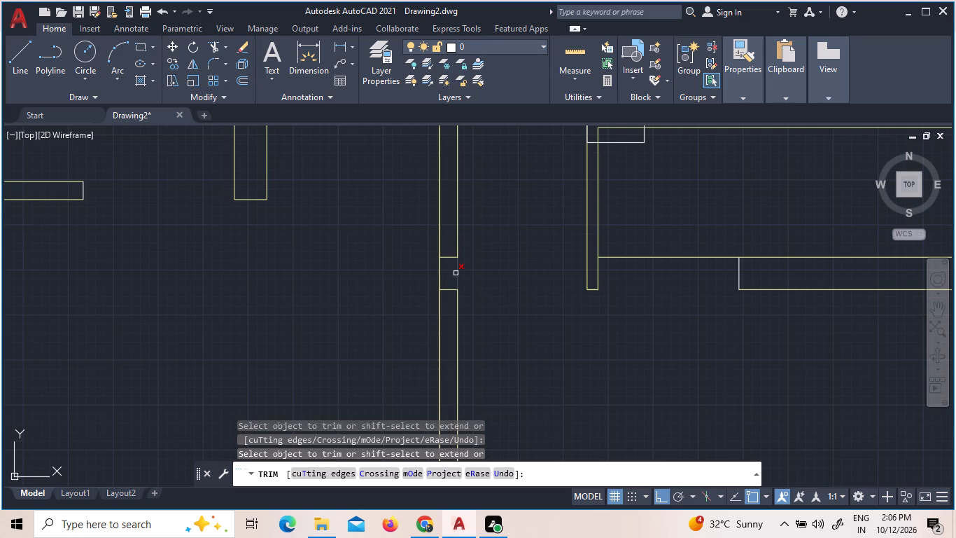
Trim the long vertical wall's right face between the two short cross lines and redraw that piece as a separate line.
left_click(456, 273)
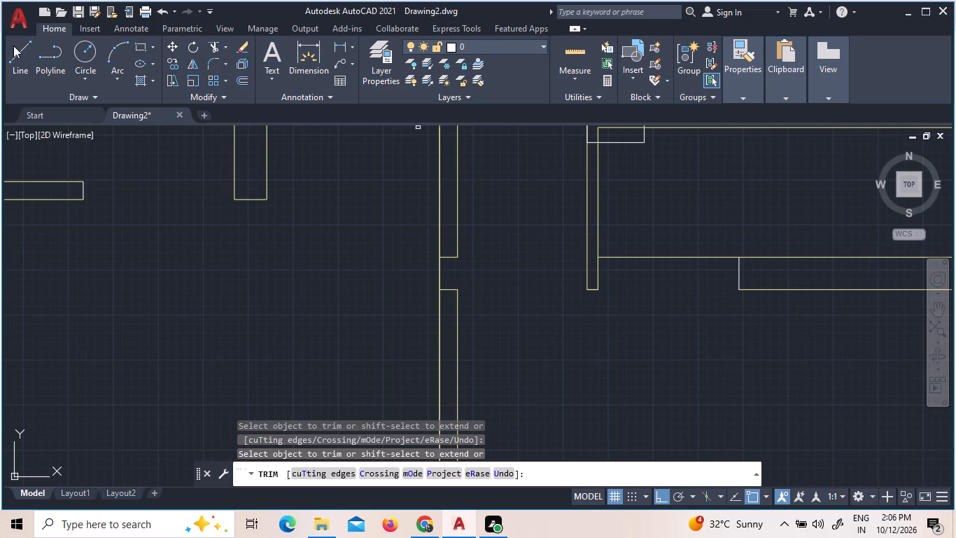
left_click(21, 51)
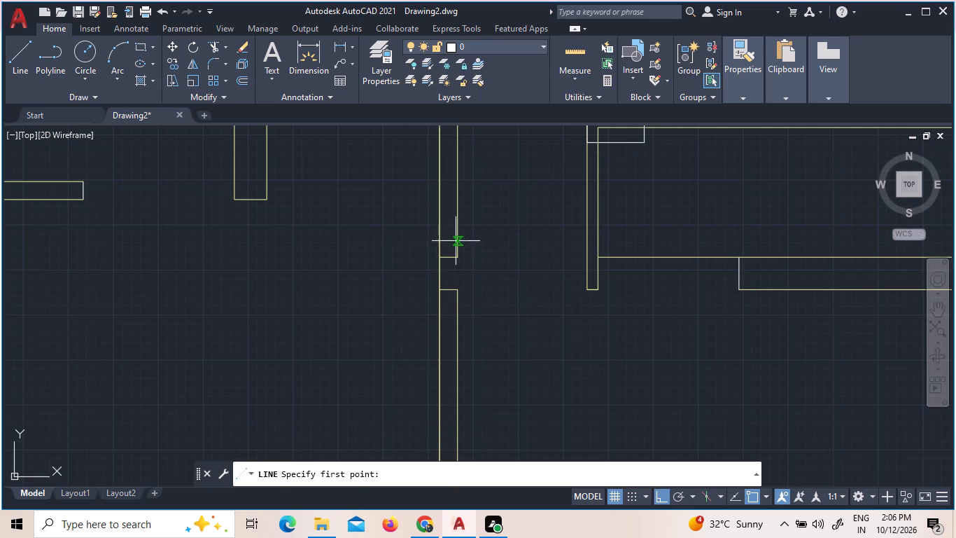
left_click(462, 260)
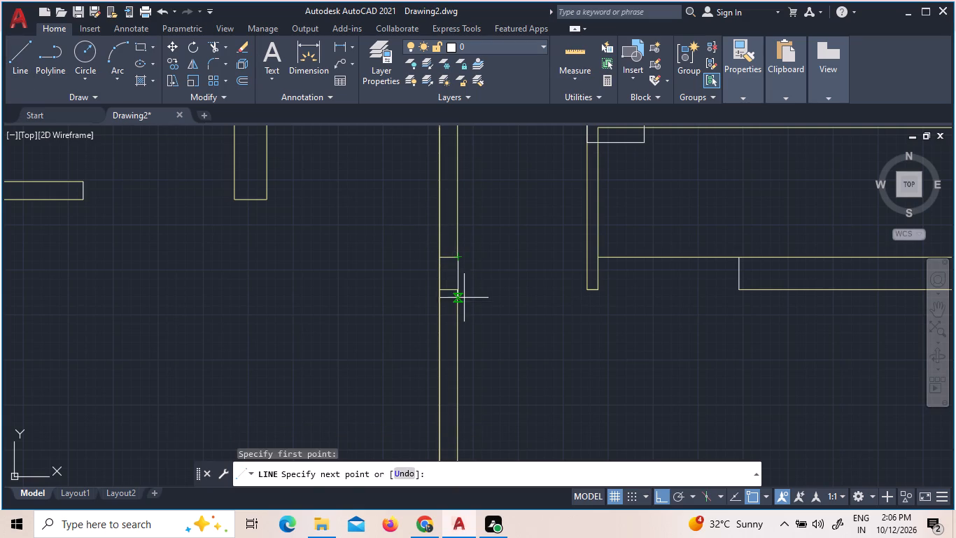
left_click(456, 294)
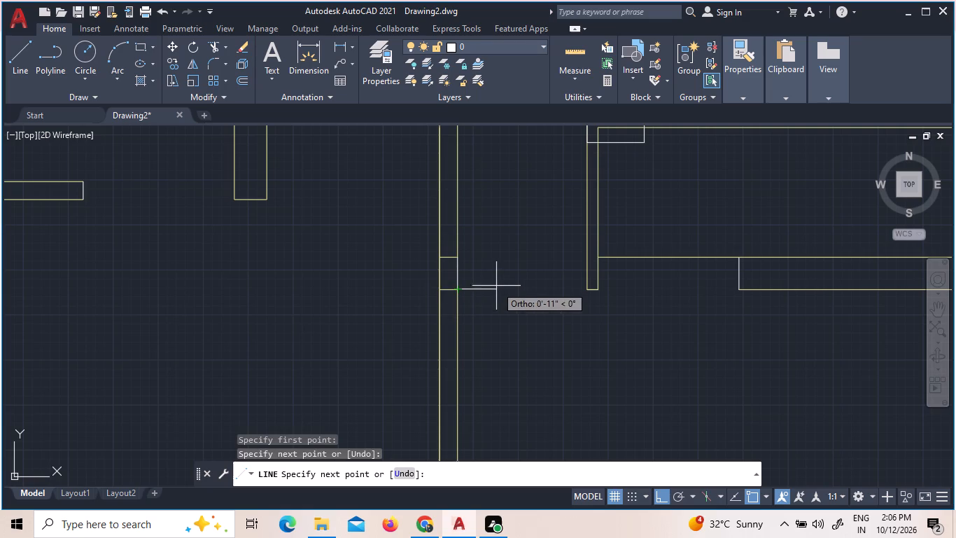
key("Escape")
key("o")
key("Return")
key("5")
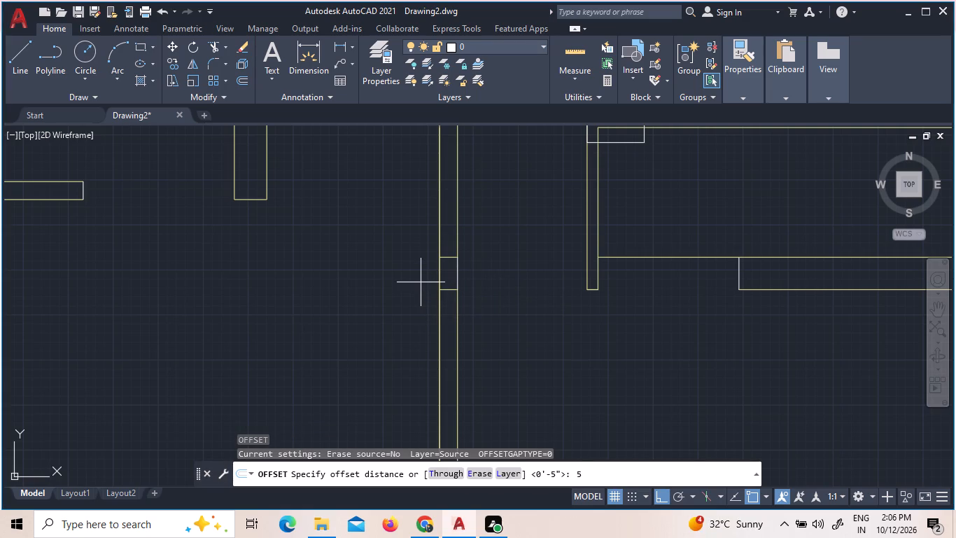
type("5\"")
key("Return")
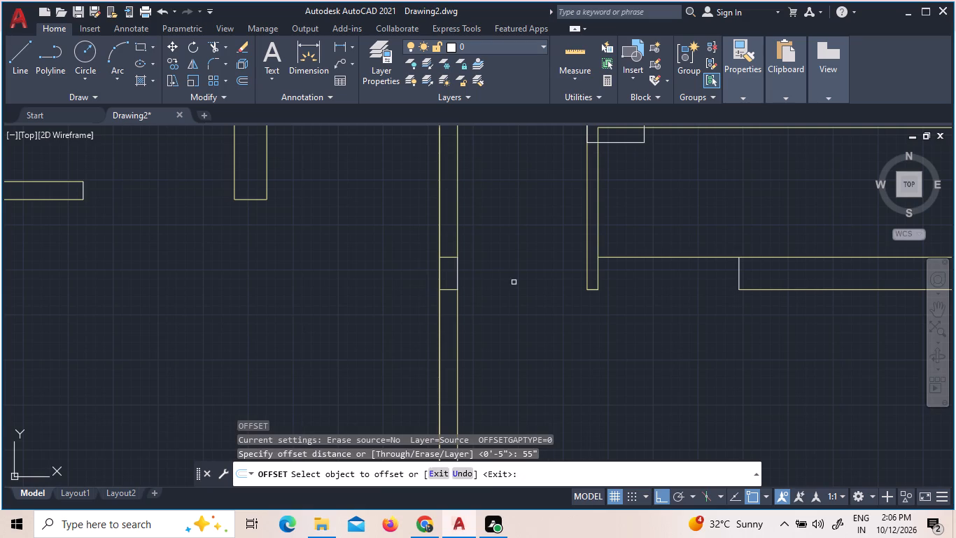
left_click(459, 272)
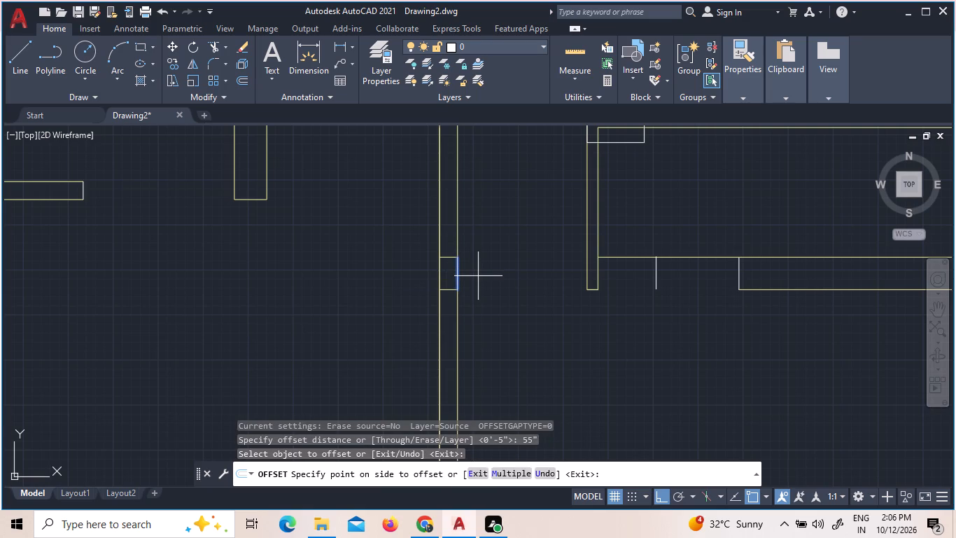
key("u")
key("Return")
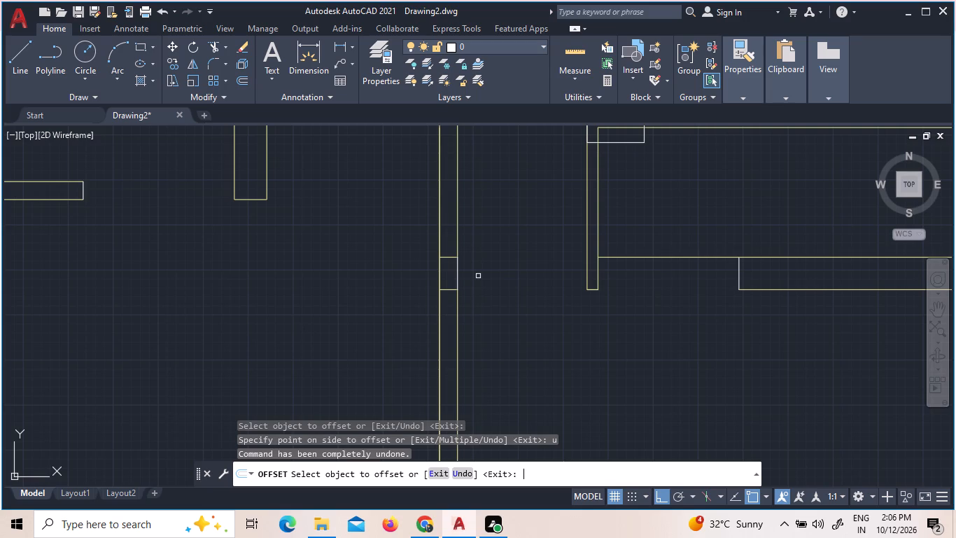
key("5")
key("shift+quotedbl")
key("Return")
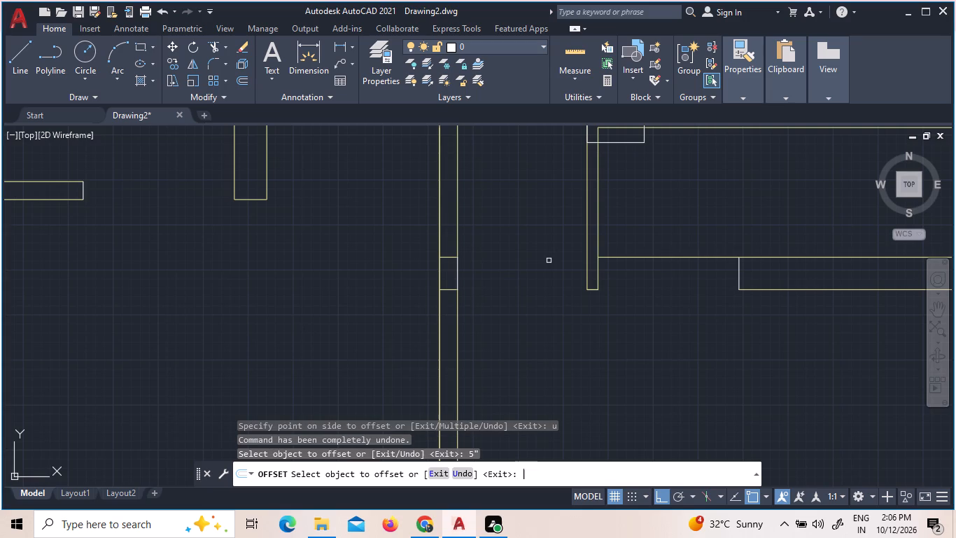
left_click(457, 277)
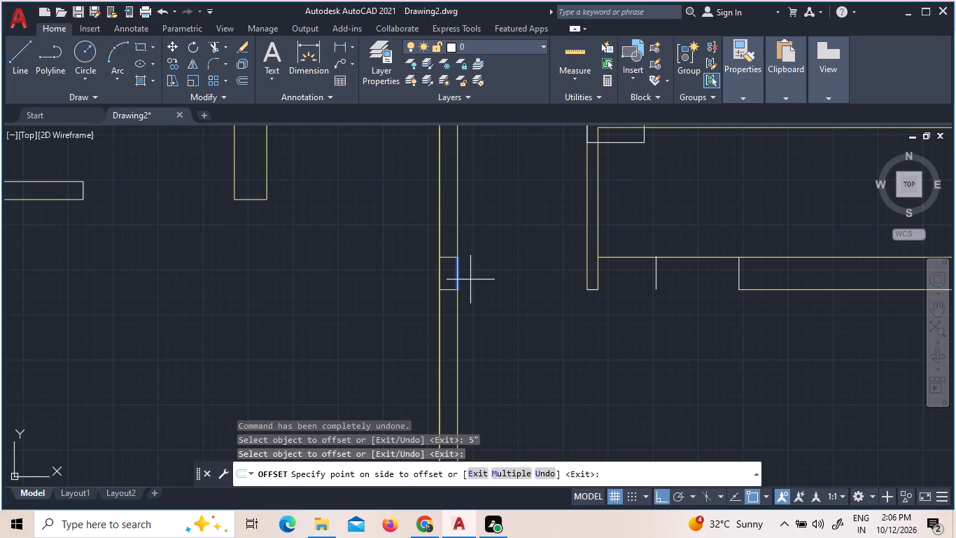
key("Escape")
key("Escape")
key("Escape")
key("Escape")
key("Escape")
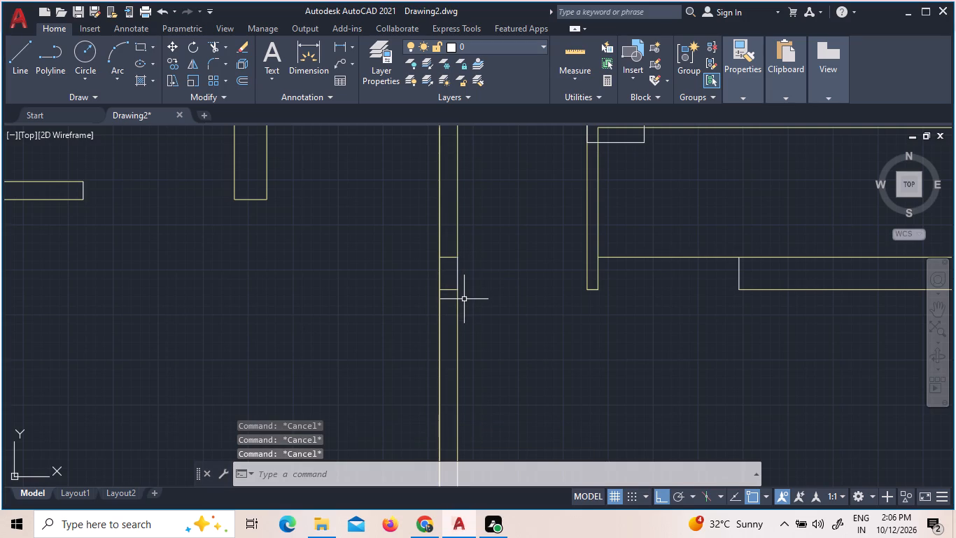
Offset the redrawn piece of the long vertical wall's right face by 5" toward the short vertical wall.
key("o")
key("Return")
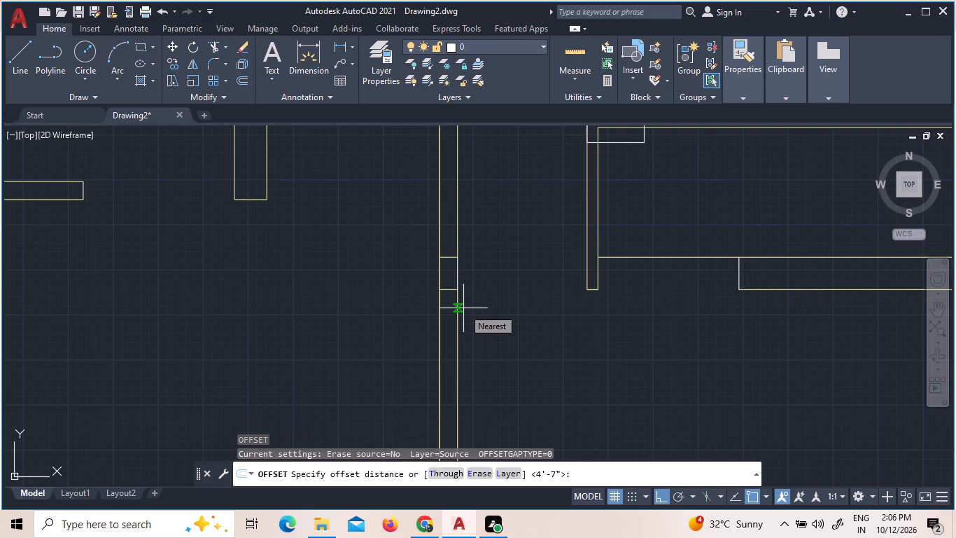
key("5")
key("shift+quotedbl")
key("Return")
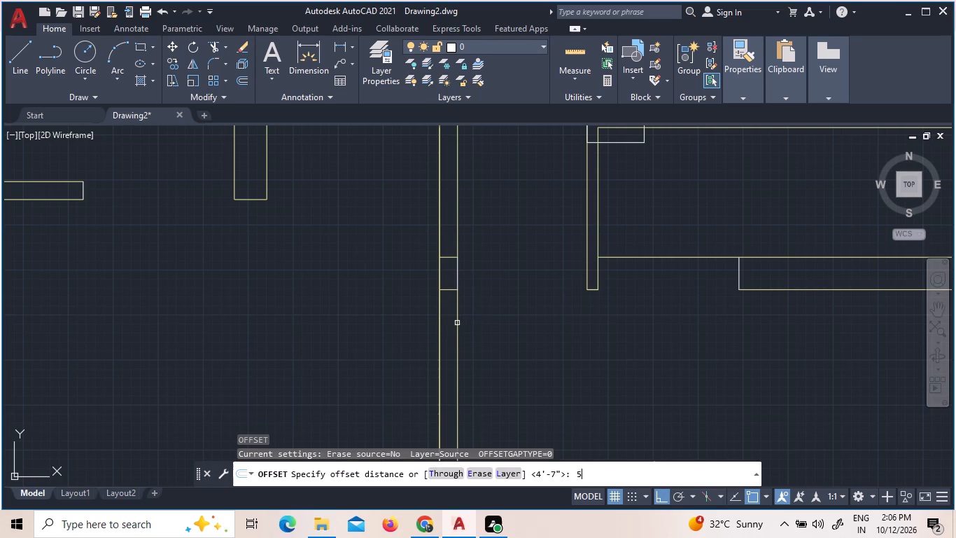
left_click(459, 273)
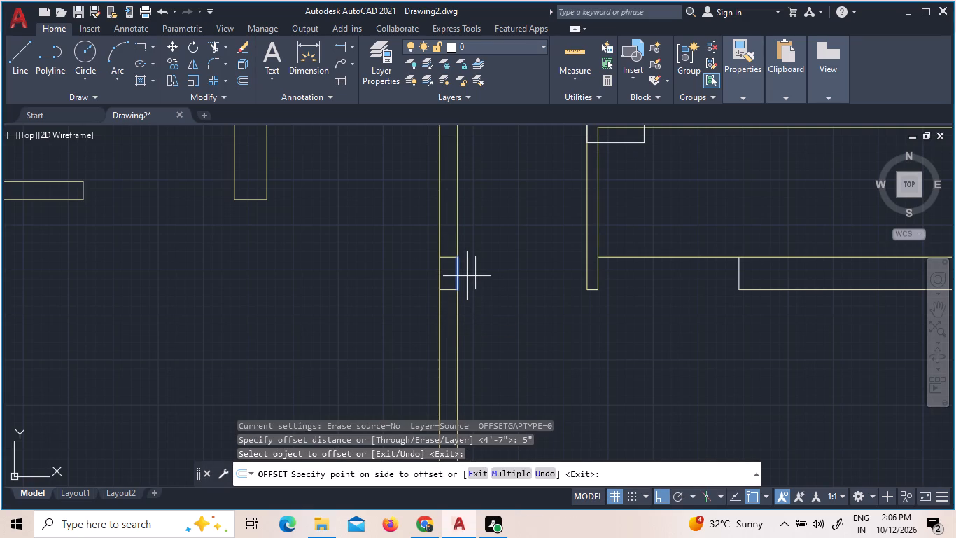
left_click(467, 277)
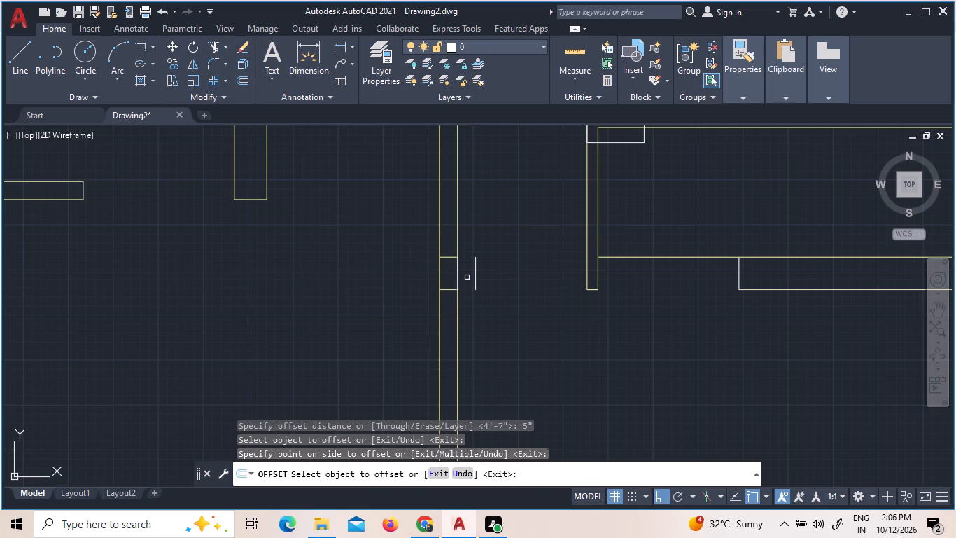
key("Escape")
key("Escape")
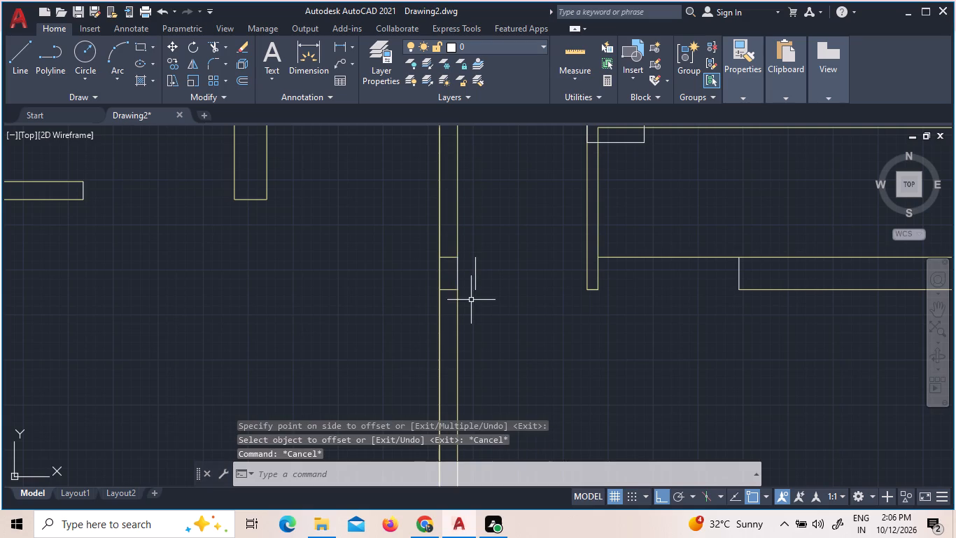
Copy the downward-swinging door beside the staircase from its upper hinge-side corner to the lower end of the new offset line, with ortho off.
scroll(519, 301, "down", 1)
scroll(540, 236, "down", 1)
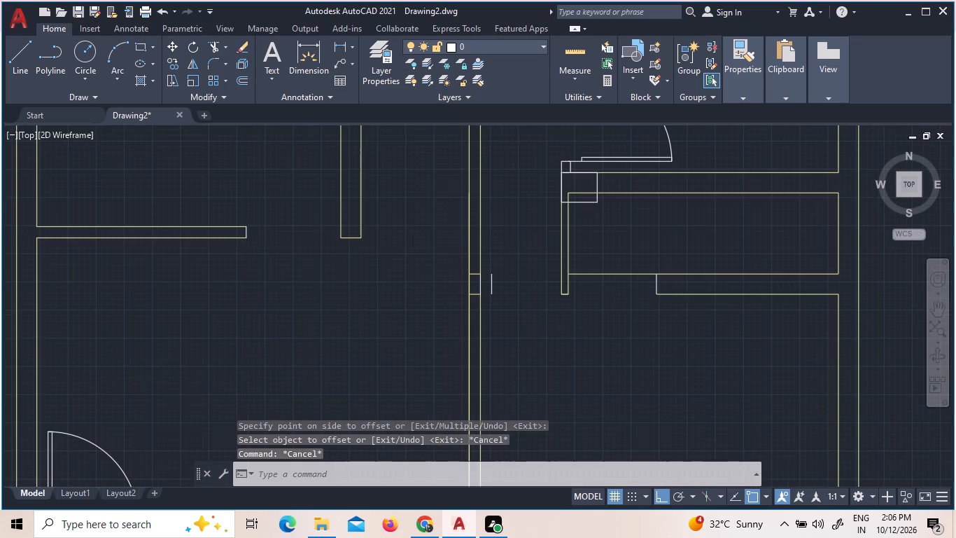
scroll(412, 266, "down", 2)
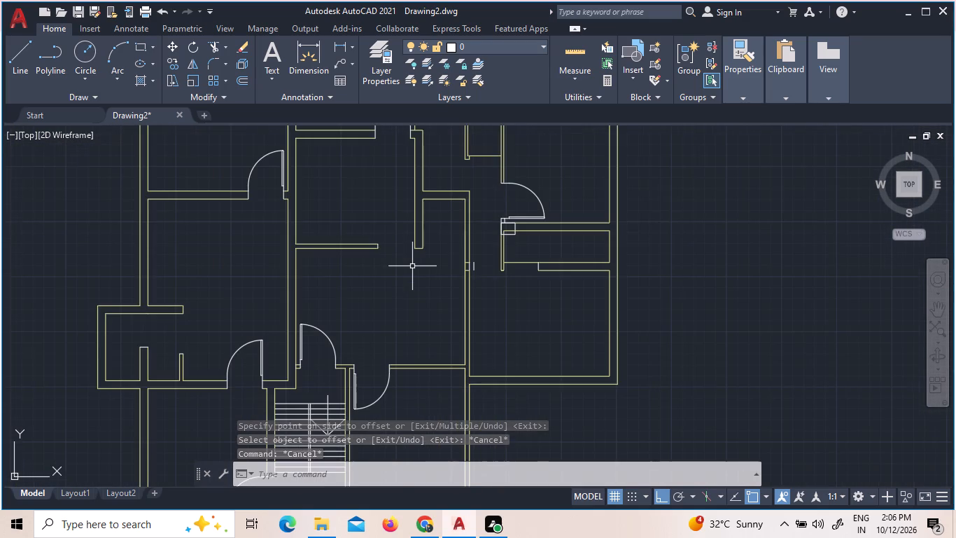
scroll(358, 331, "up", 4)
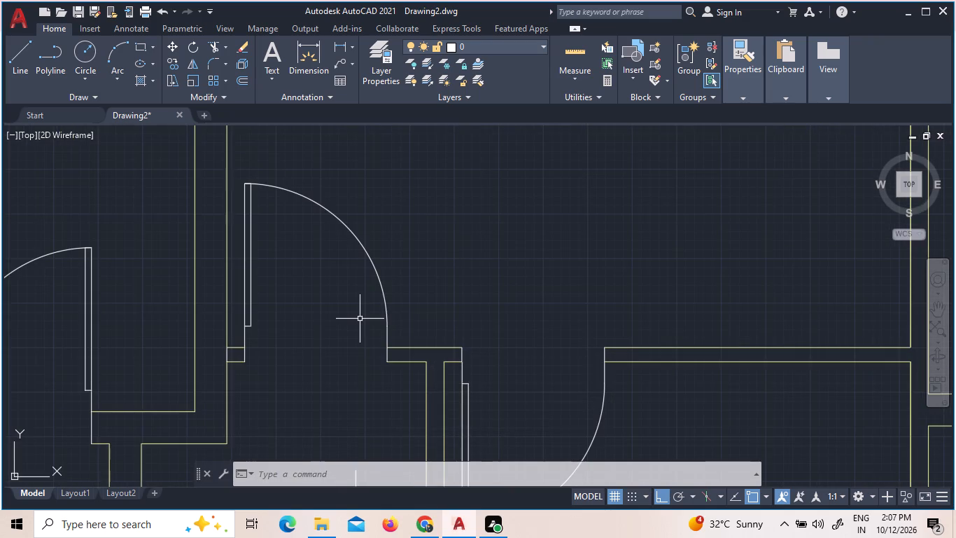
scroll(360, 319, "down", 2)
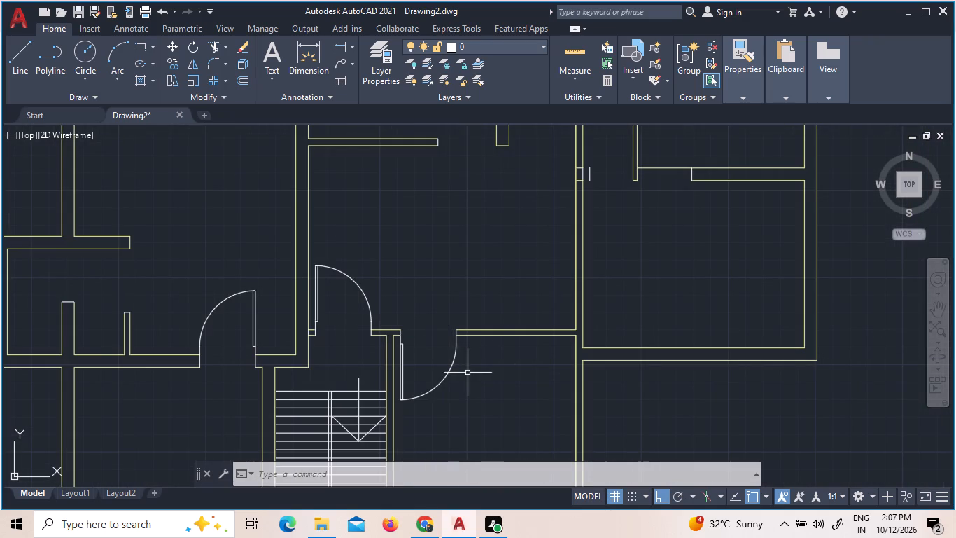
left_click_drag(467, 373, 456, 375)
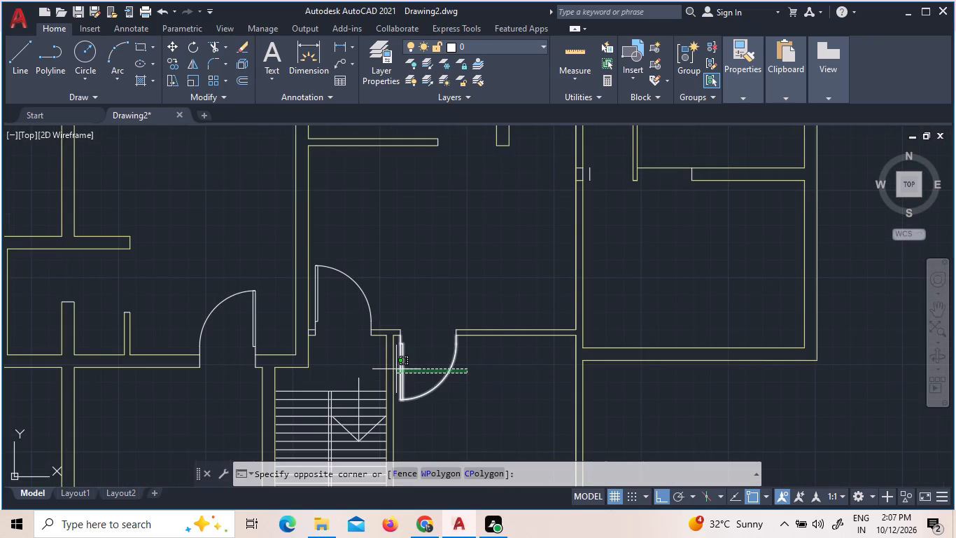
left_click(396, 369)
right_click(412, 345)
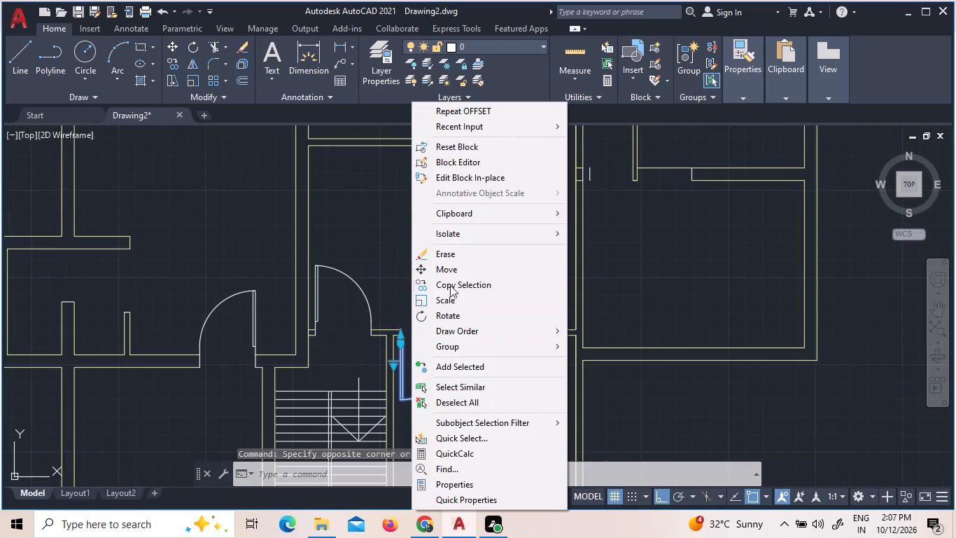
left_click(460, 281)
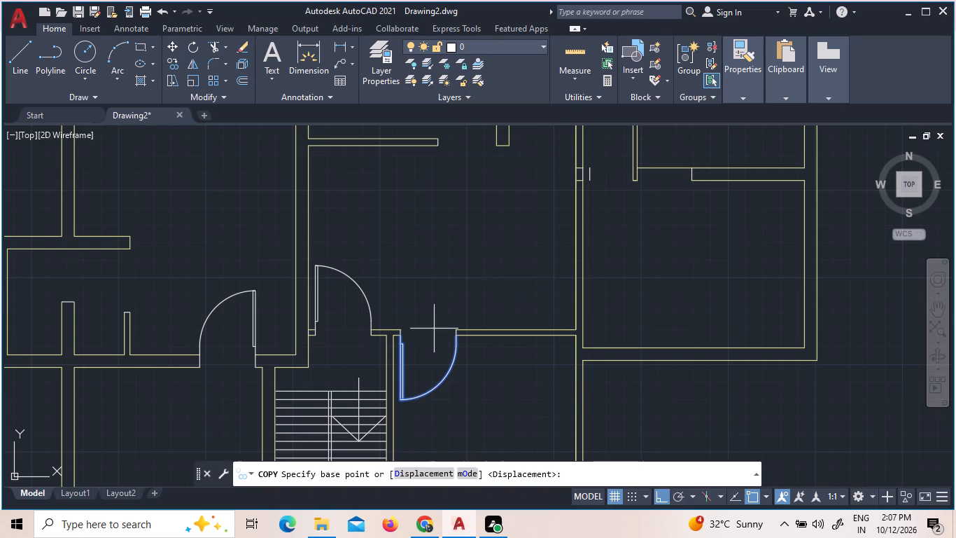
scroll(391, 336, "up", 3)
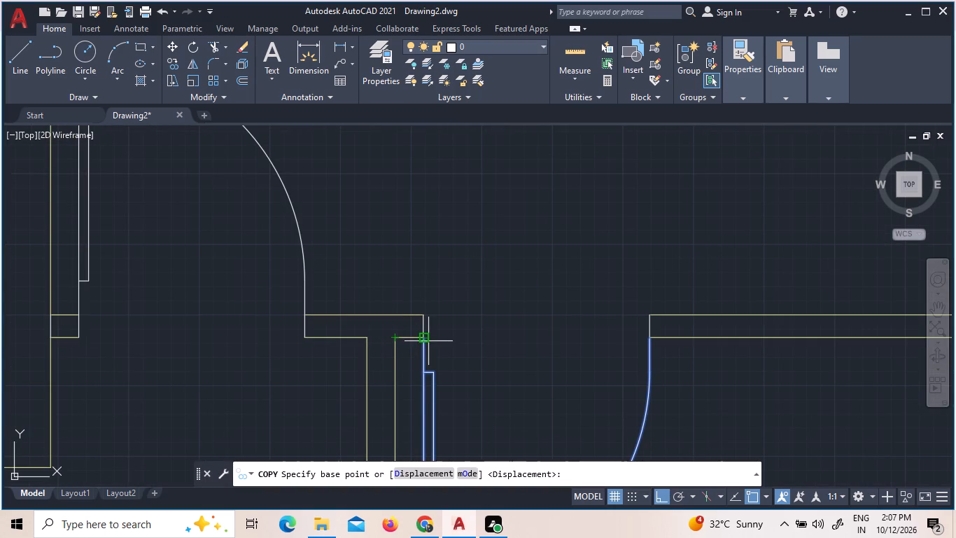
left_click(421, 340)
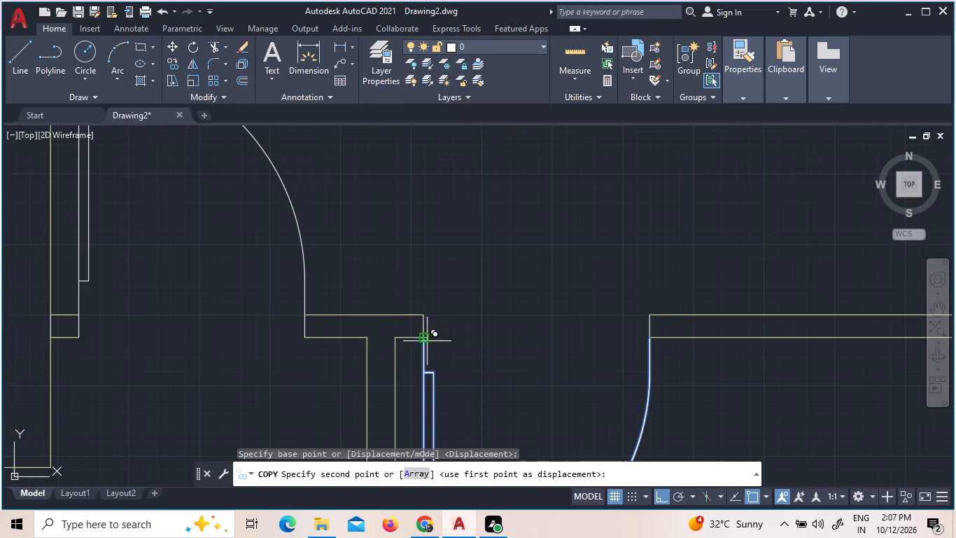
scroll(569, 285, "down", 5)
scroll(640, 205, "up", 2)
key("F8")
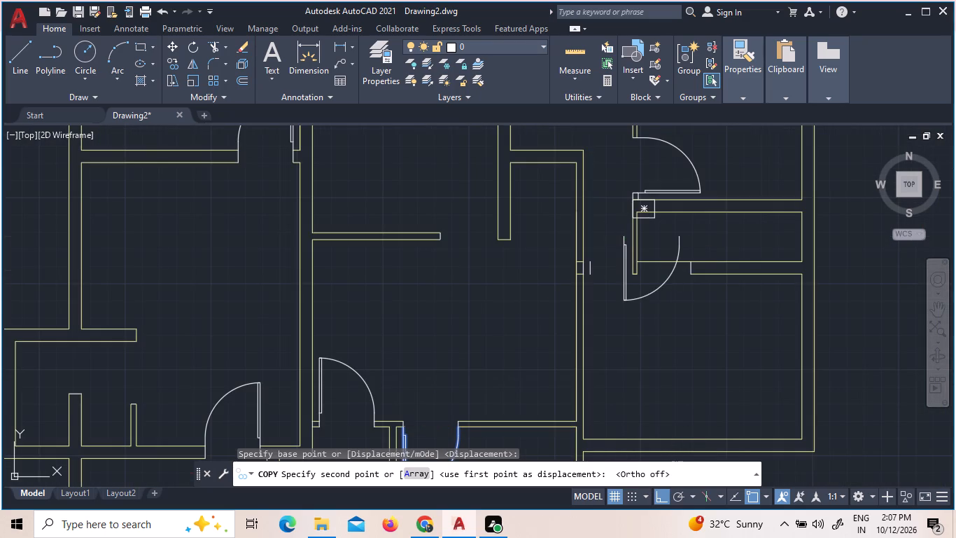
scroll(604, 277, "up", 3)
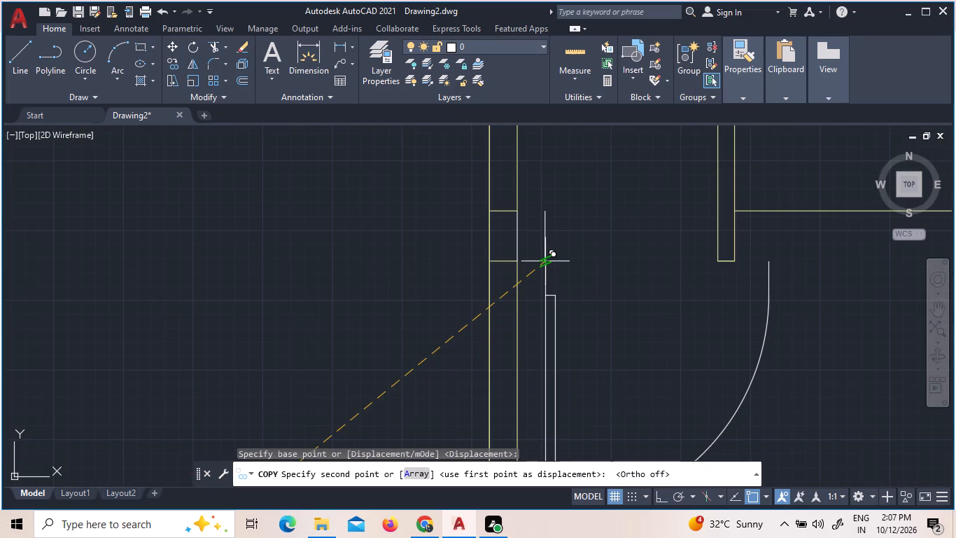
scroll(543, 263, "up", 3)
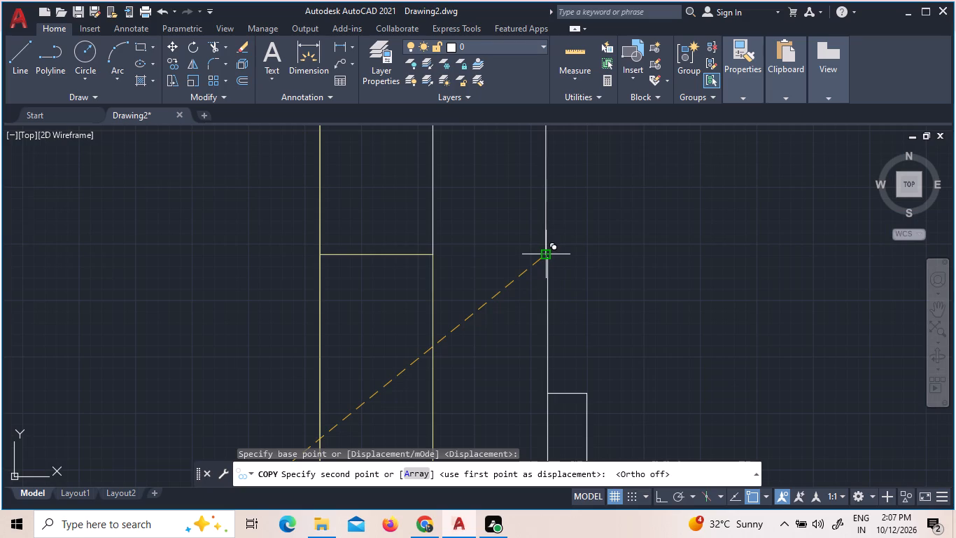
left_click(545, 255)
scroll(552, 262, "down", 3)
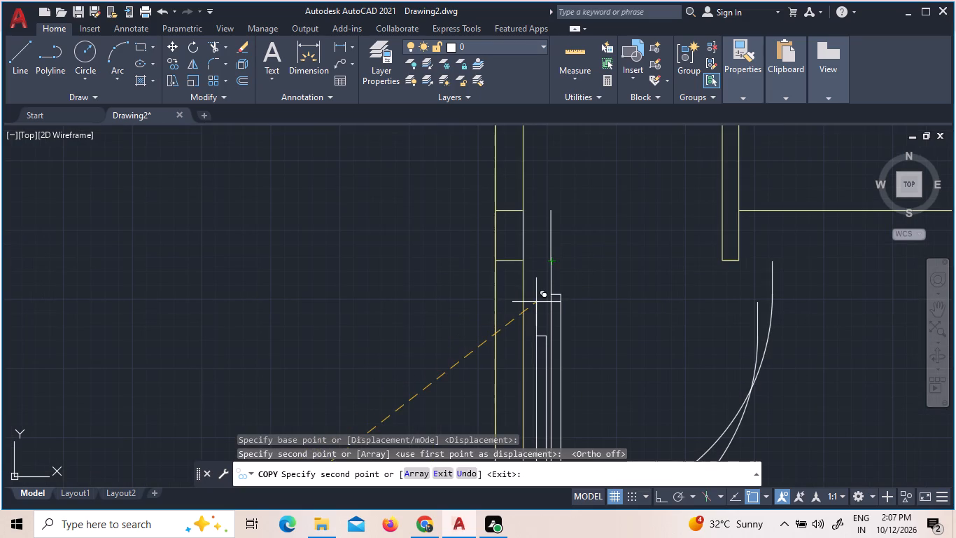
key("Escape")
Shorten the copied door's width so its swing ends just before the short vertical wall's near face.
left_click(771, 327)
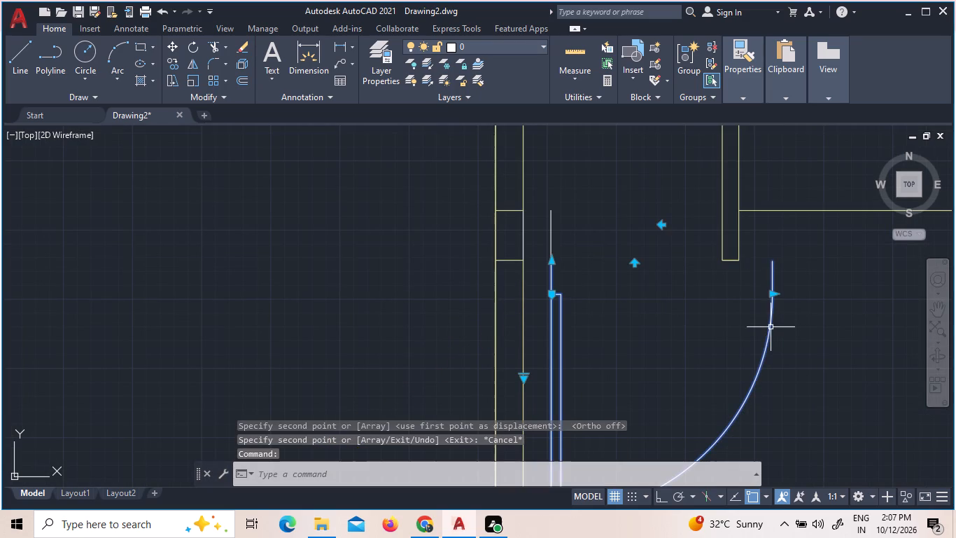
left_click(769, 293)
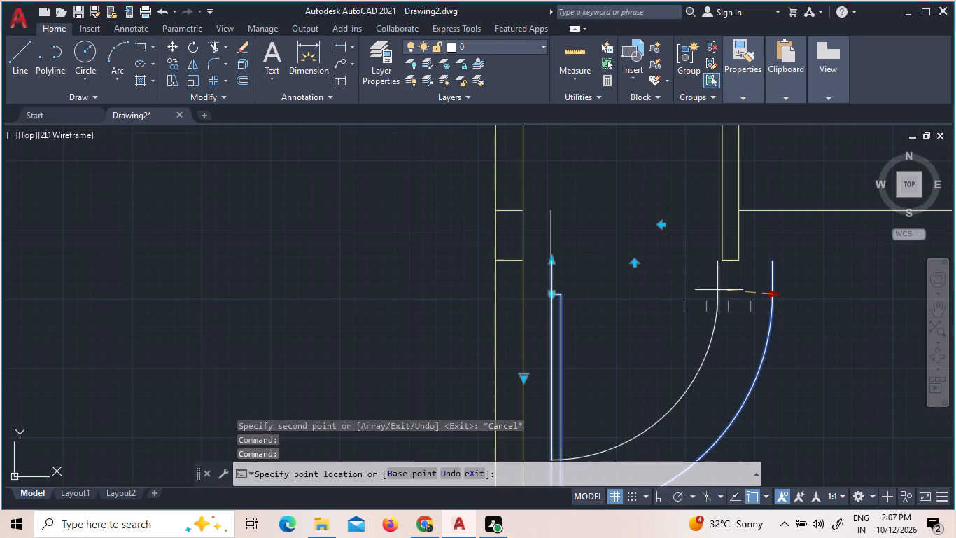
left_click(719, 290)
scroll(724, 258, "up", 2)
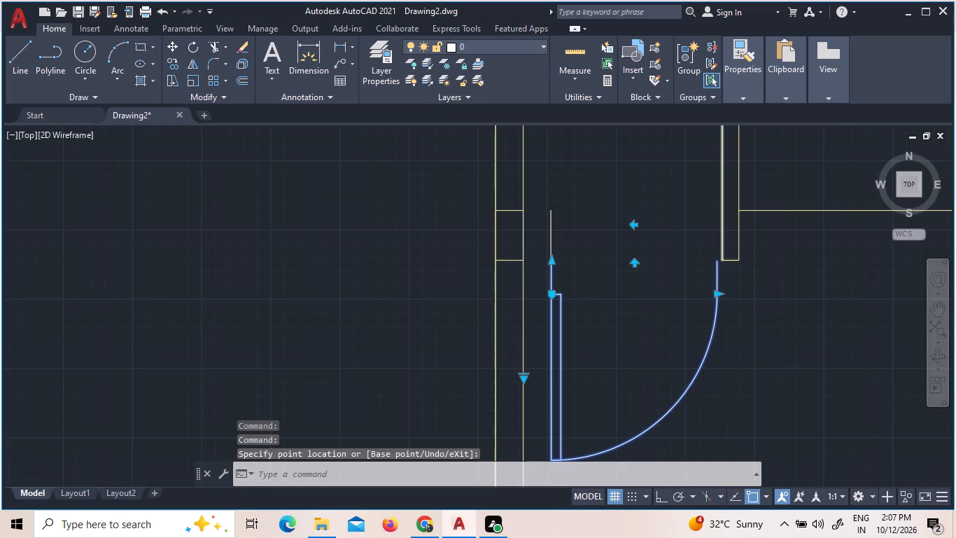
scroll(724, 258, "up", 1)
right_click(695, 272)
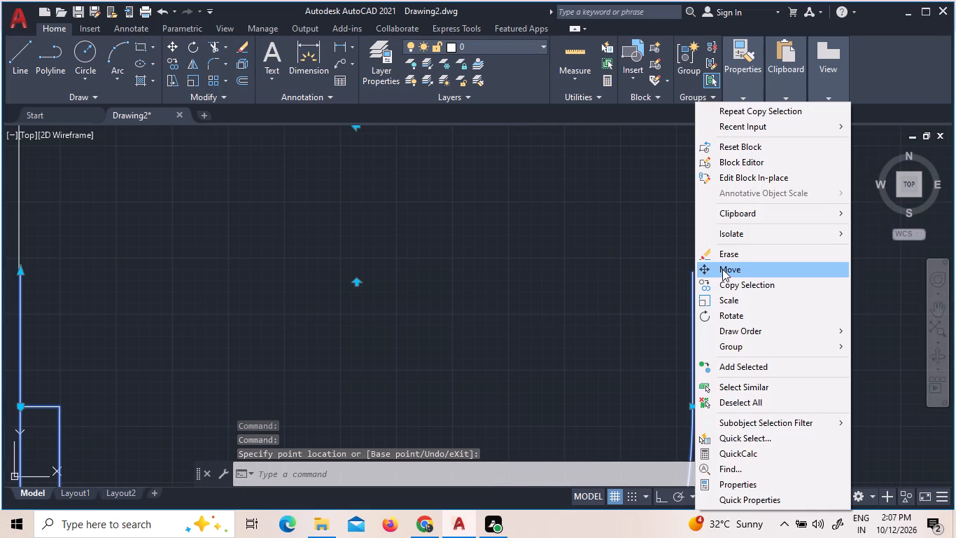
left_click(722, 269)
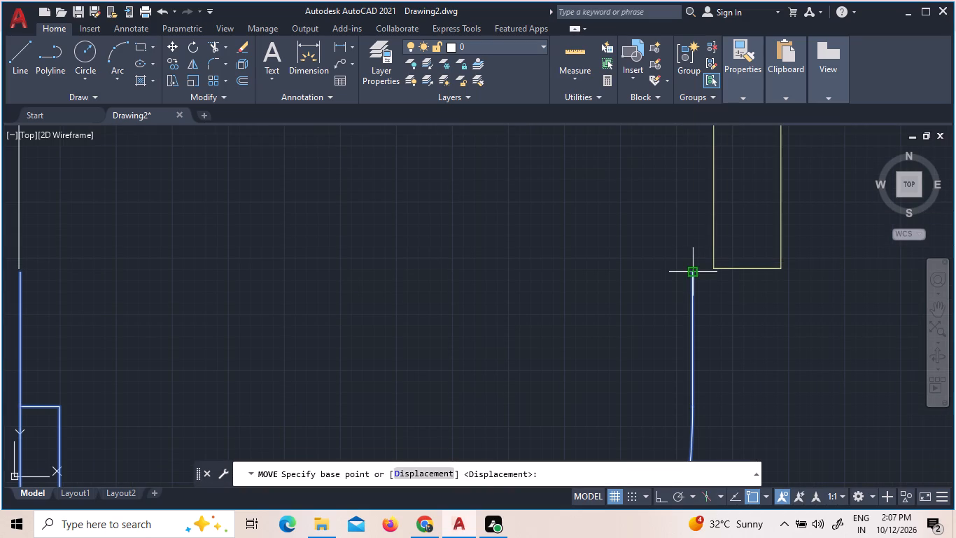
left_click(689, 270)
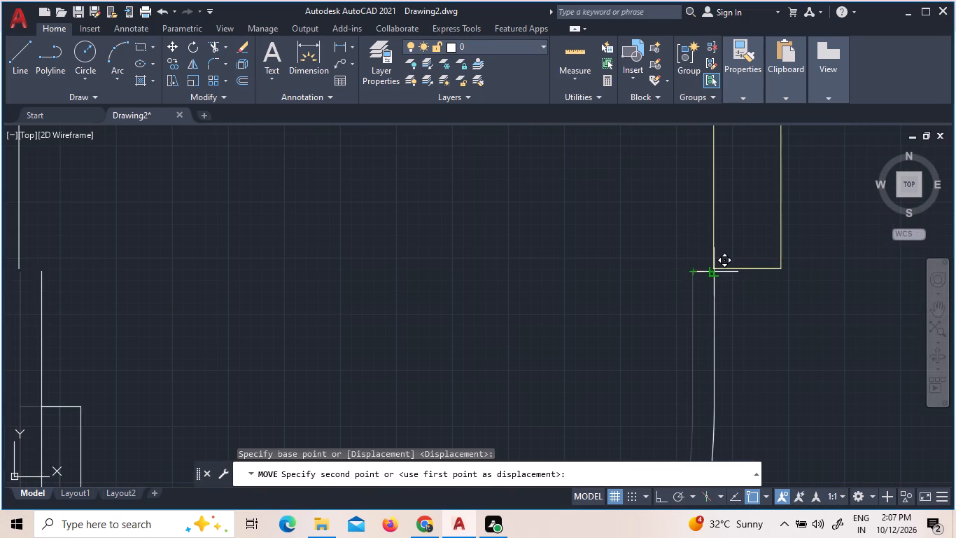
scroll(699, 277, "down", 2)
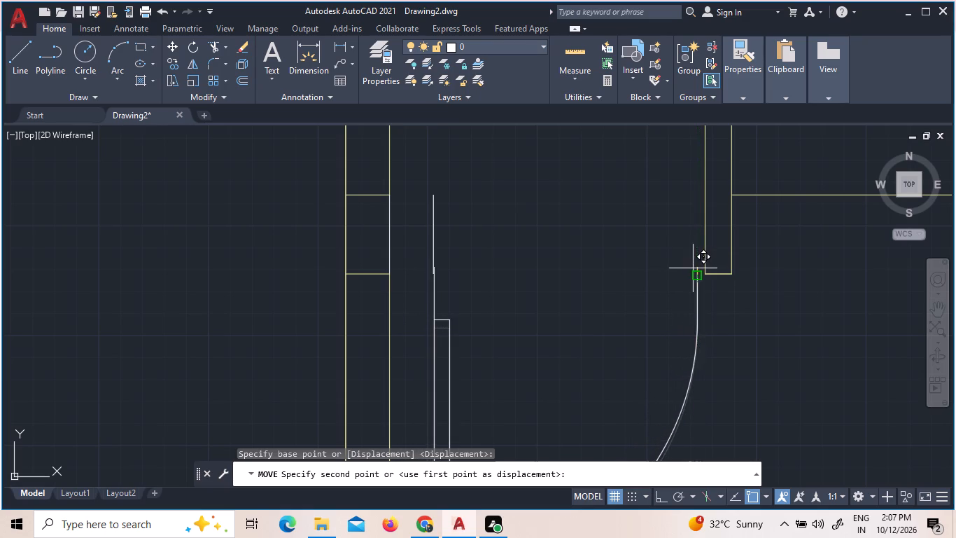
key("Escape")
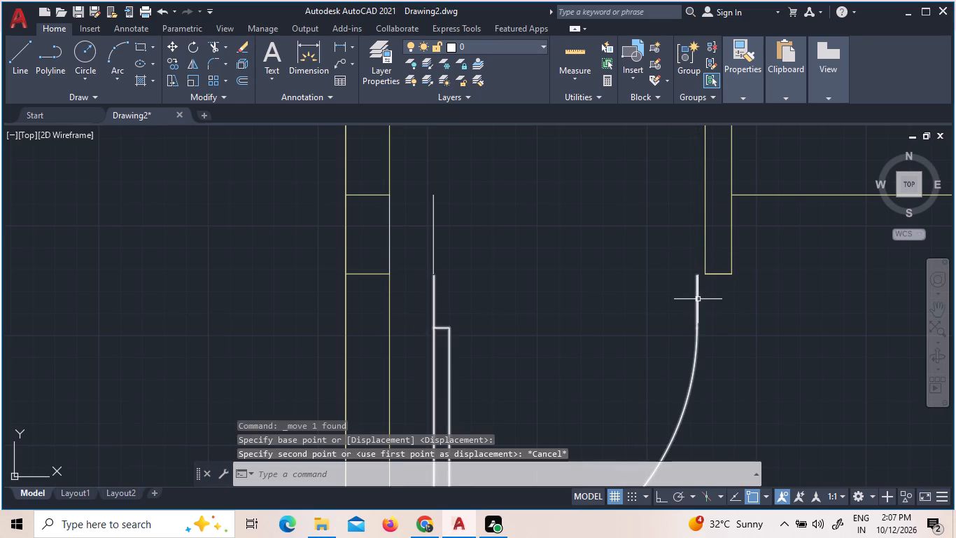
Widen the copied door slightly so the end of its swing meets the short vertical wall's bottom edge.
left_click(698, 299)
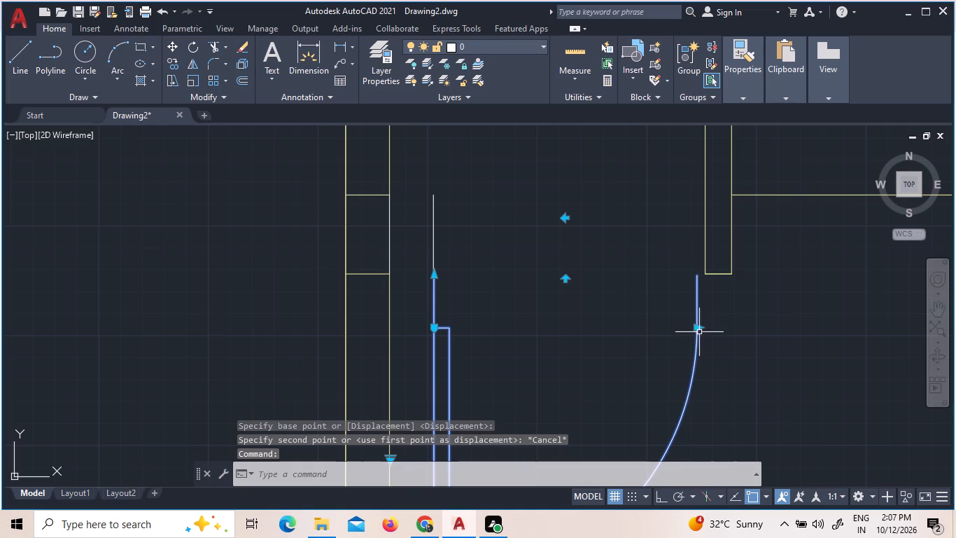
left_click(700, 330)
left_click(707, 326)
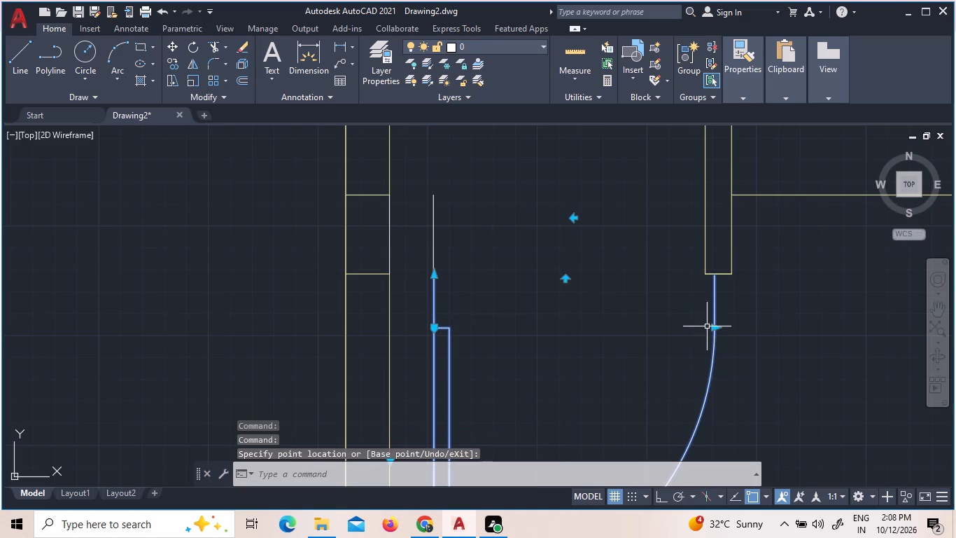
Move the copied door and the 5" offset line together slightly toward the long vertical wall, using the door's upper hinge-side corner as base.
left_click(448, 240)
left_click(427, 235)
right_click(426, 235)
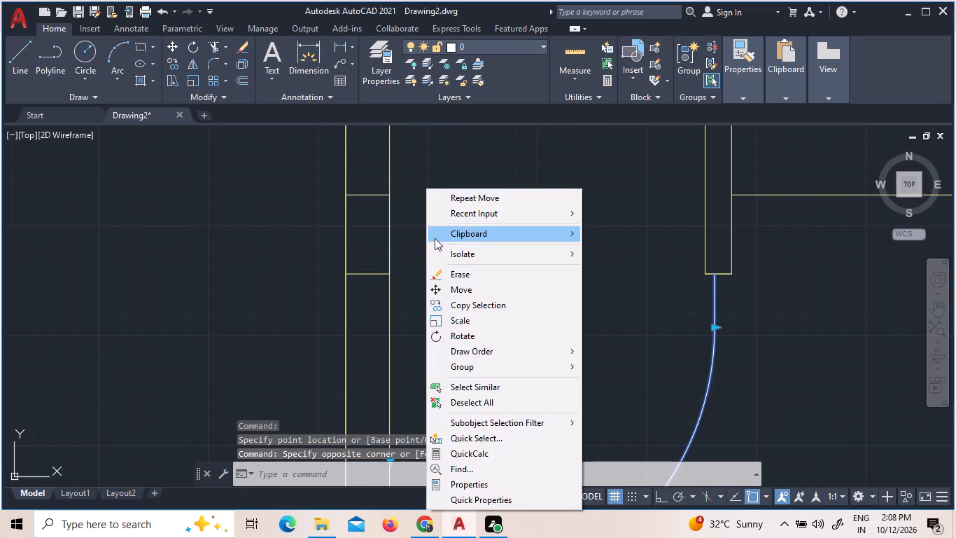
left_click(450, 291)
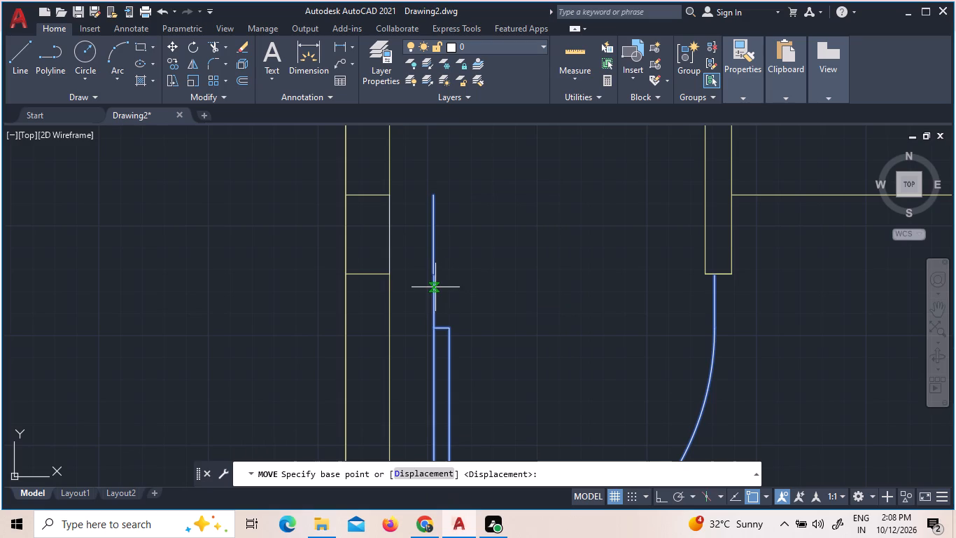
left_click(433, 278)
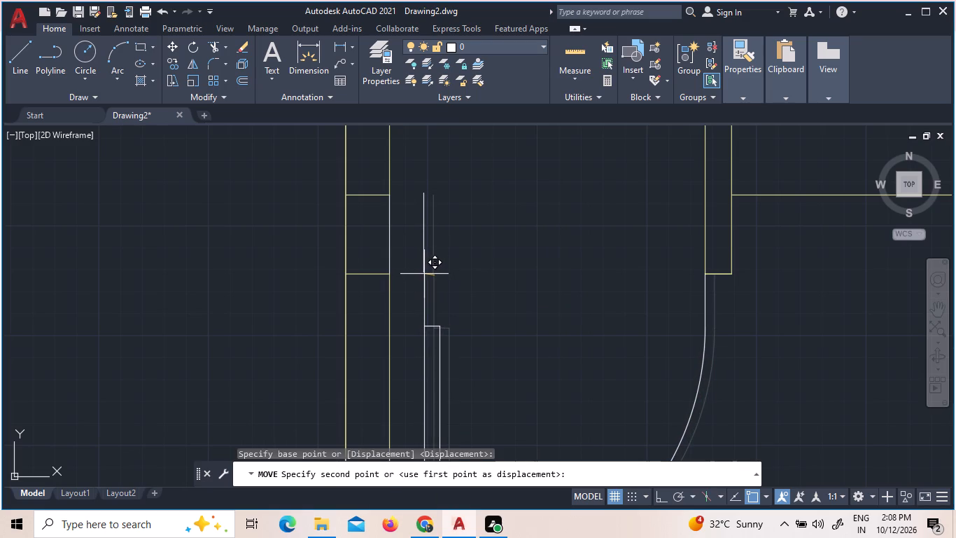
left_click(424, 274)
Move the door and the offset line together from the end of the door's swing to the short vertical wall's lower near corner.
scroll(713, 271, "up", 2)
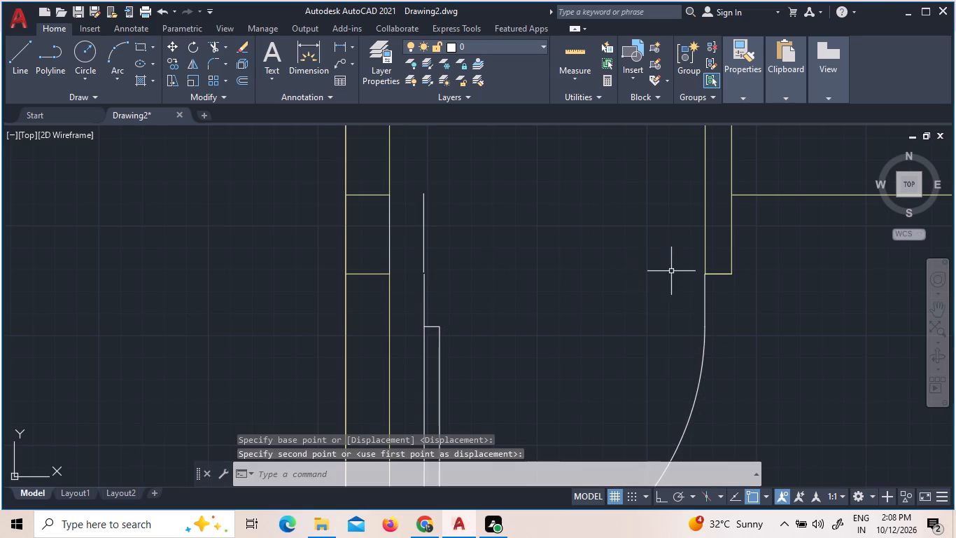
scroll(661, 263, "up", 3)
left_click(752, 354)
left_click(680, 349)
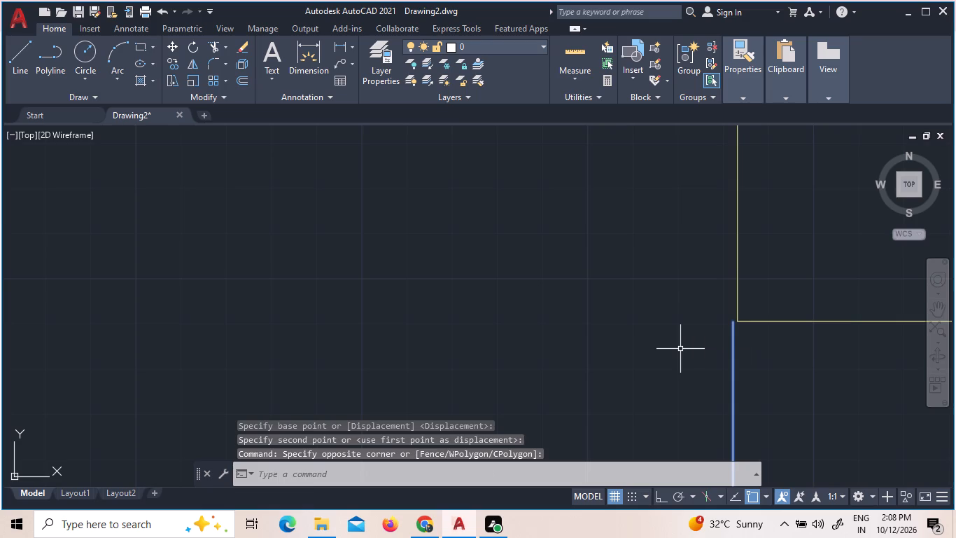
right_click(708, 346)
scroll(708, 346, "down", 3)
scroll(589, 310, "down", 6)
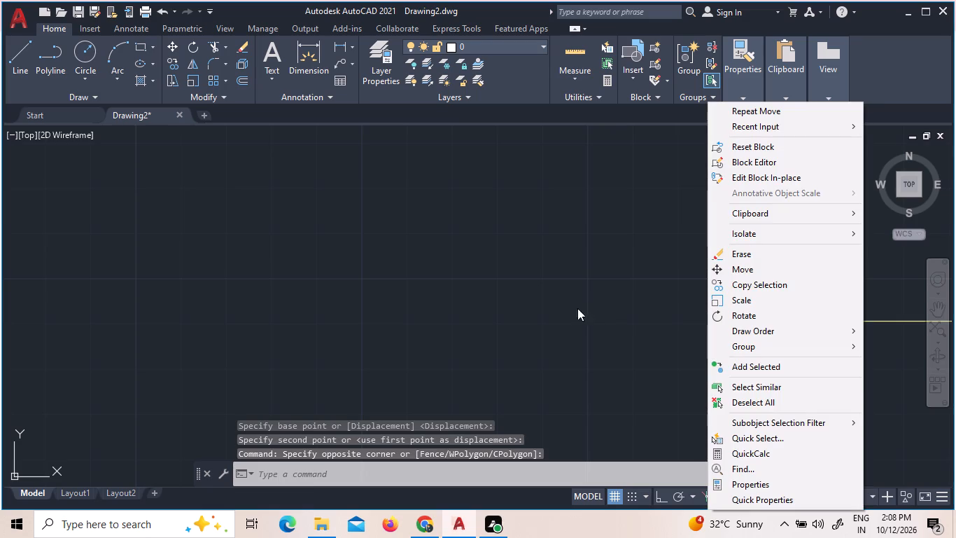
scroll(543, 302, "down", 1)
left_click(541, 298)
scroll(541, 297, "down", 6)
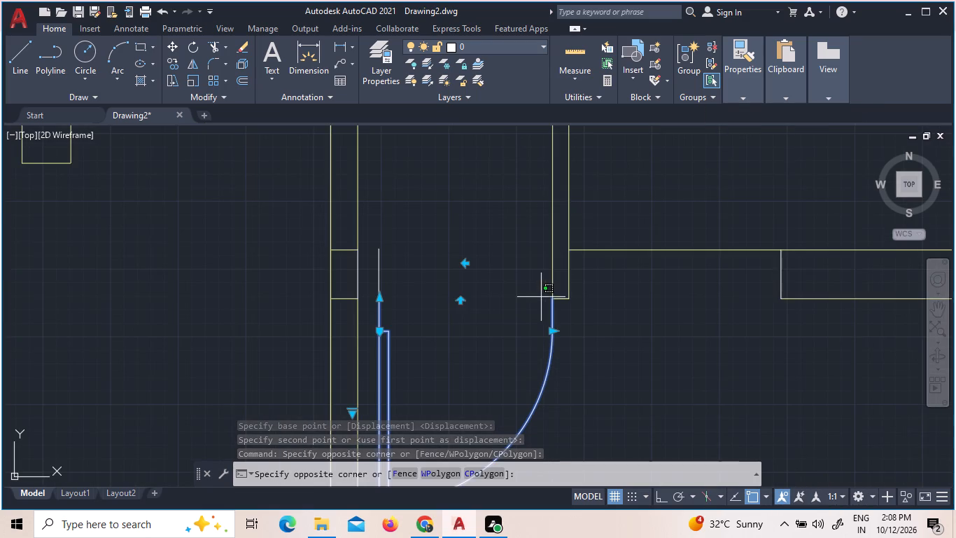
scroll(403, 279, "up", 3)
left_click(290, 237)
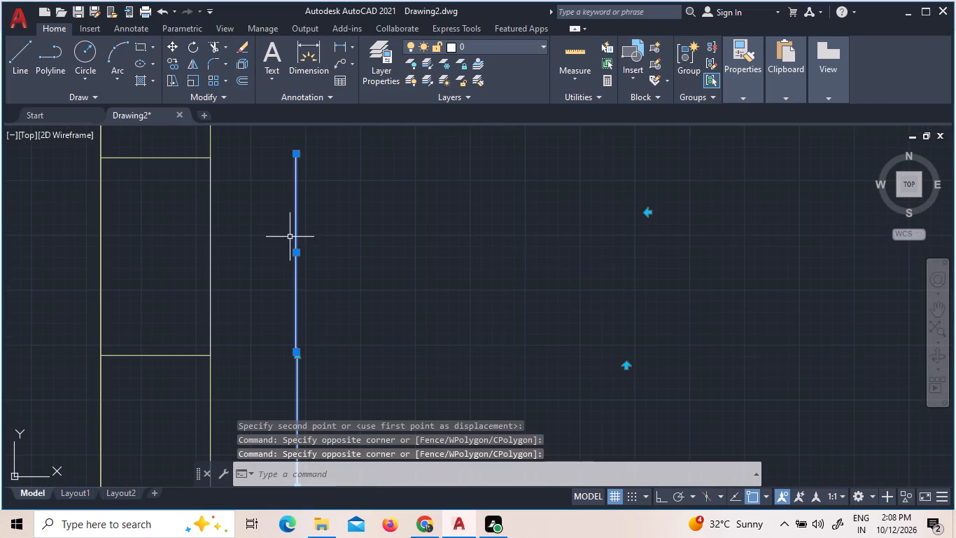
scroll(290, 237, "down", 3)
scroll(472, 274, "up", 3)
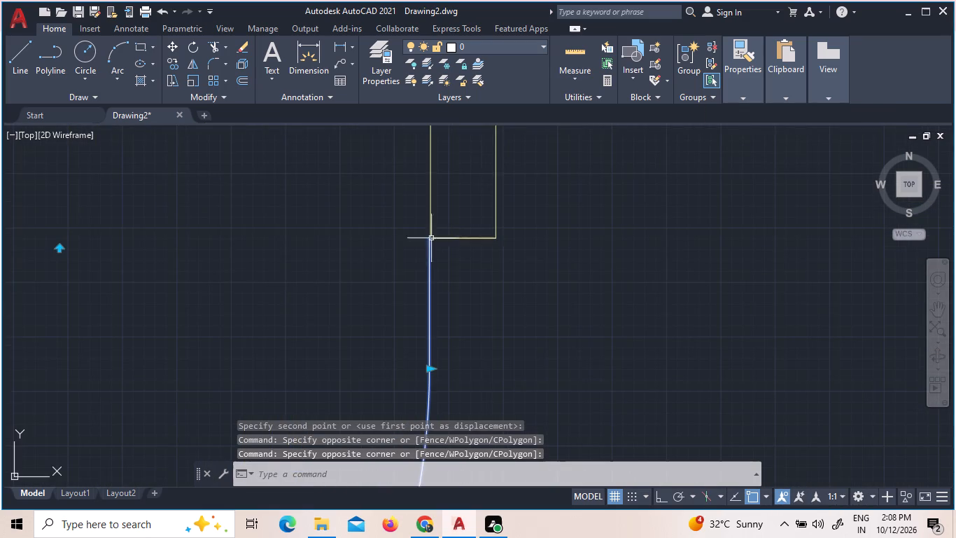
scroll(419, 228, "up", 6)
right_click(452, 268)
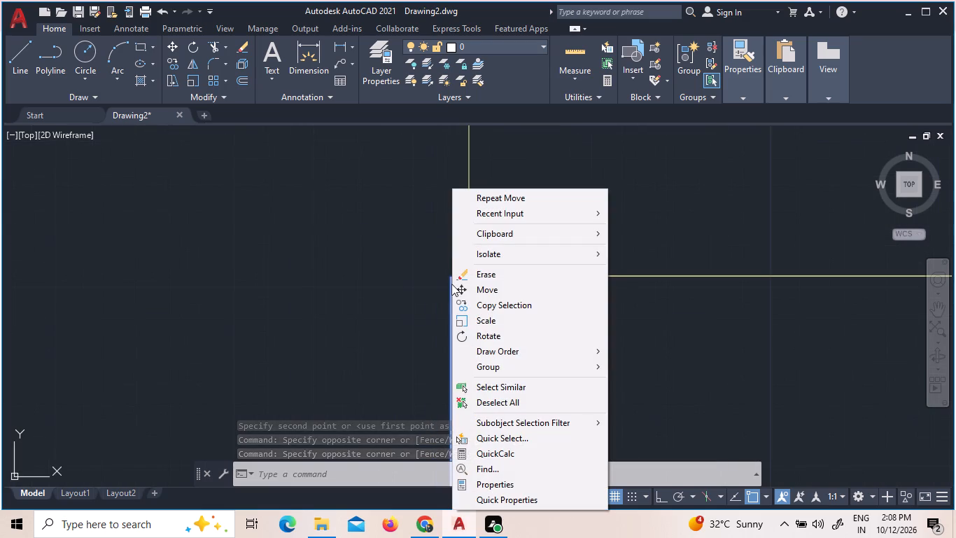
left_click(468, 296)
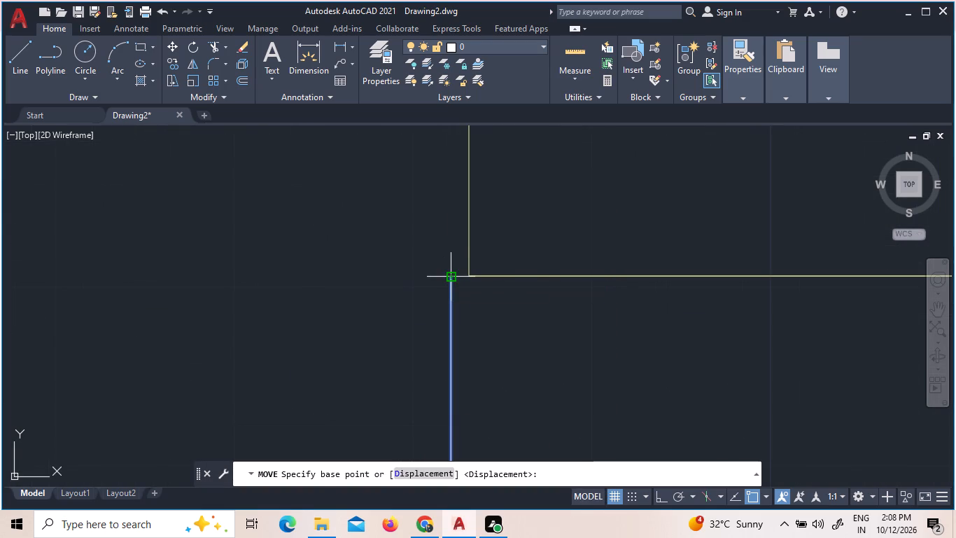
left_click(449, 277)
left_click(468, 280)
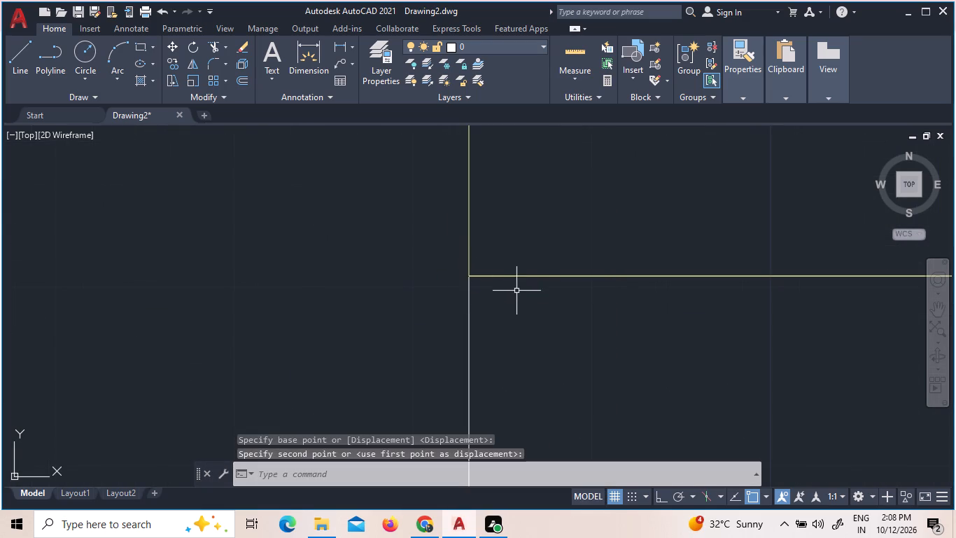
Move the door alone from the upper end of its swing exactly onto the short vertical wall's lower near corner.
scroll(473, 278, "up", 5)
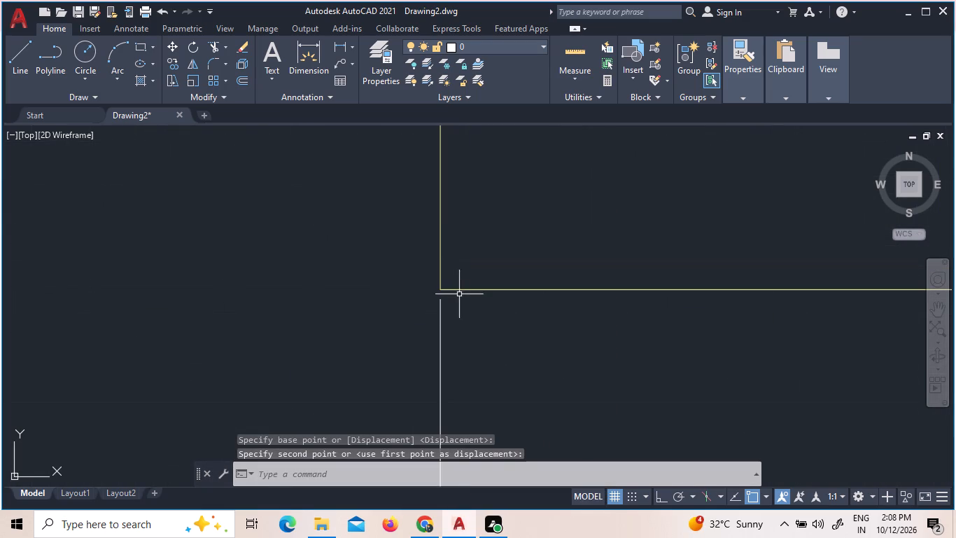
left_click(461, 318)
left_click(424, 311)
right_click(424, 311)
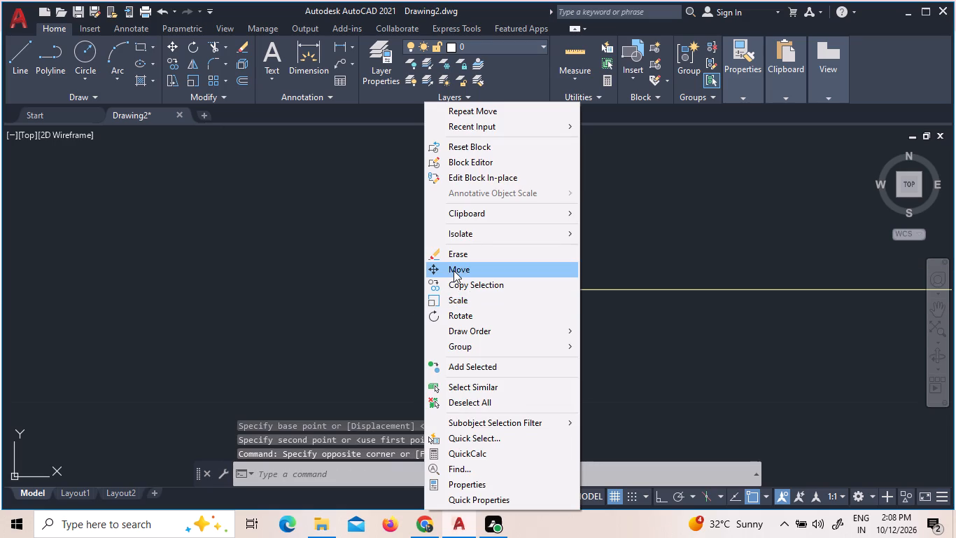
left_click(454, 270)
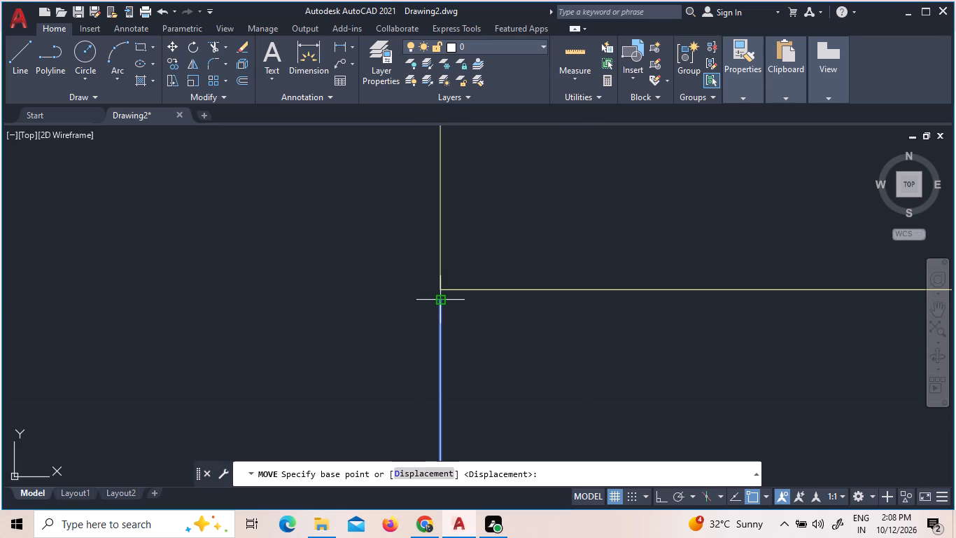
left_click(440, 303)
left_click_drag(442, 289, 449, 291)
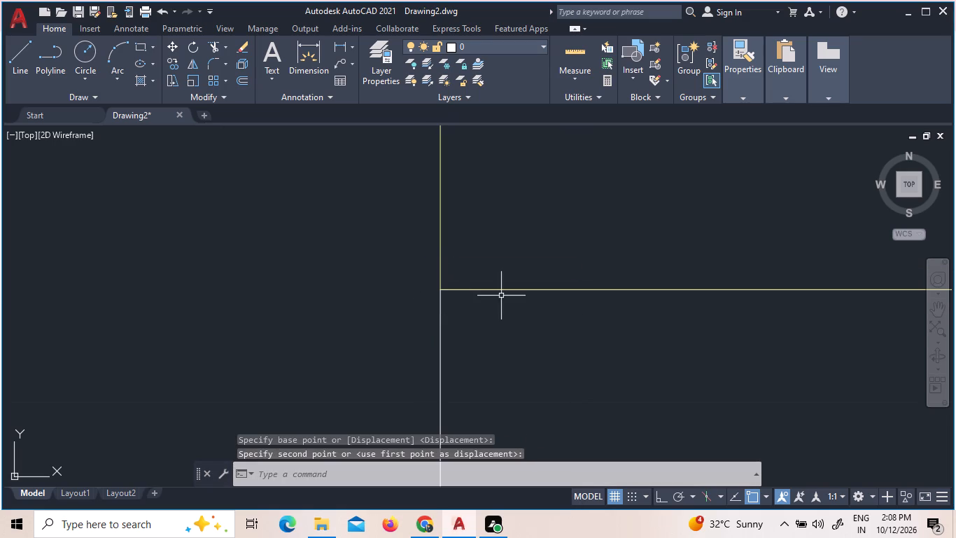
Move the offset line from its lower end to the door's upper hinge-side corner.
scroll(457, 277, "up", 2)
scroll(403, 309, "up", 6)
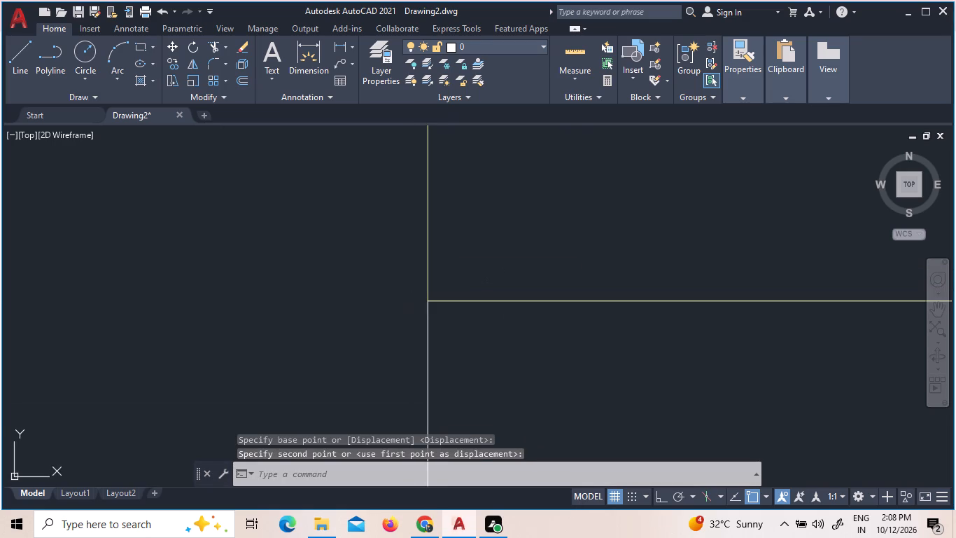
scroll(411, 314, "down", 19)
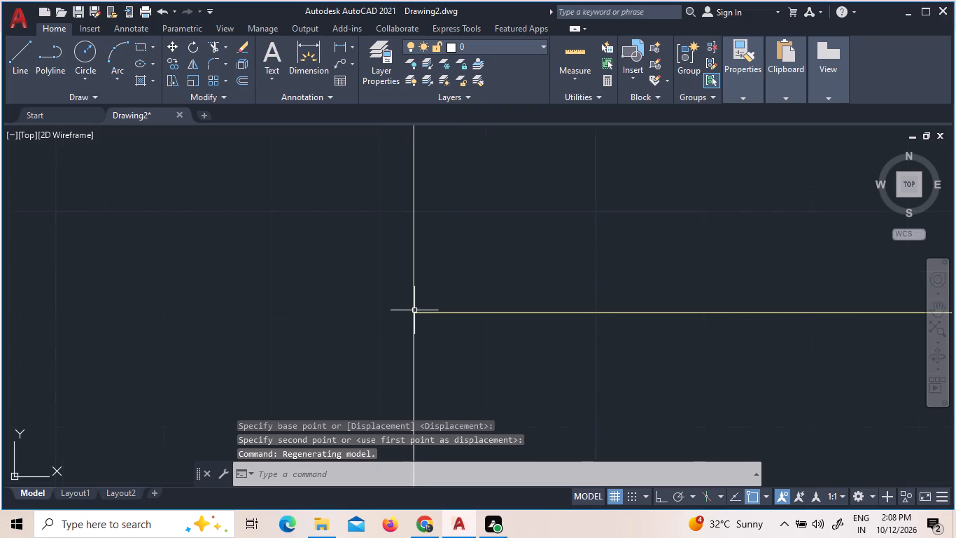
scroll(414, 310, "down", 10)
scroll(357, 303, "up", 2)
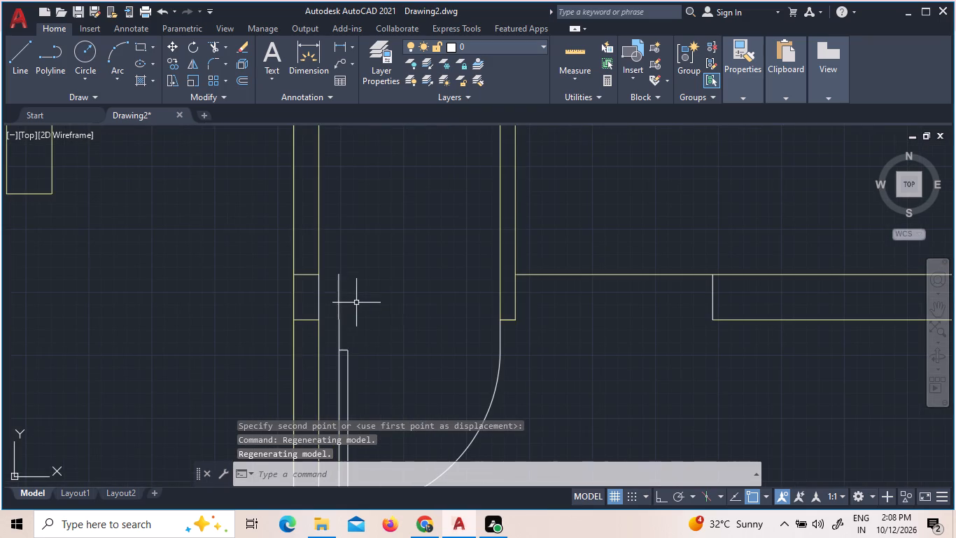
scroll(335, 310, "up", 3)
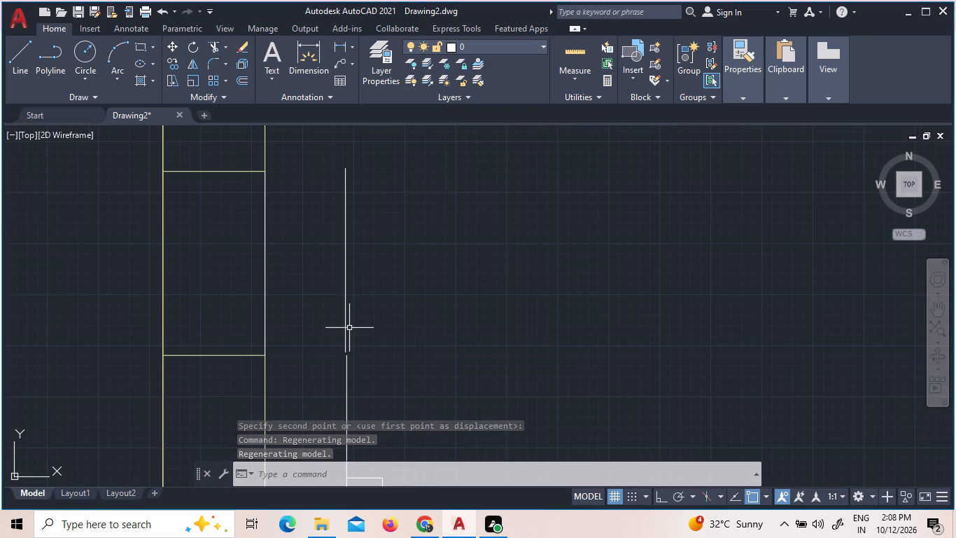
left_click(353, 329)
left_click(321, 317)
right_click(321, 317)
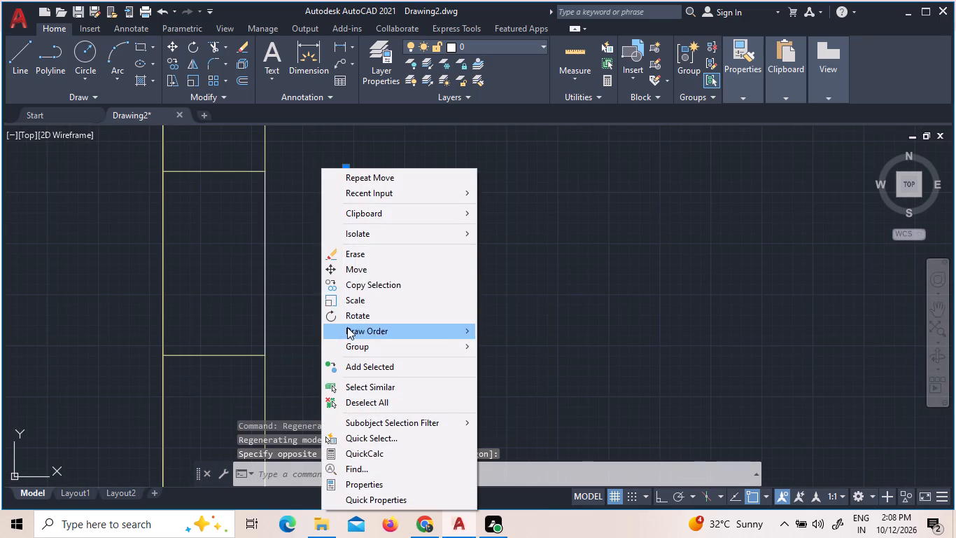
left_click(365, 270)
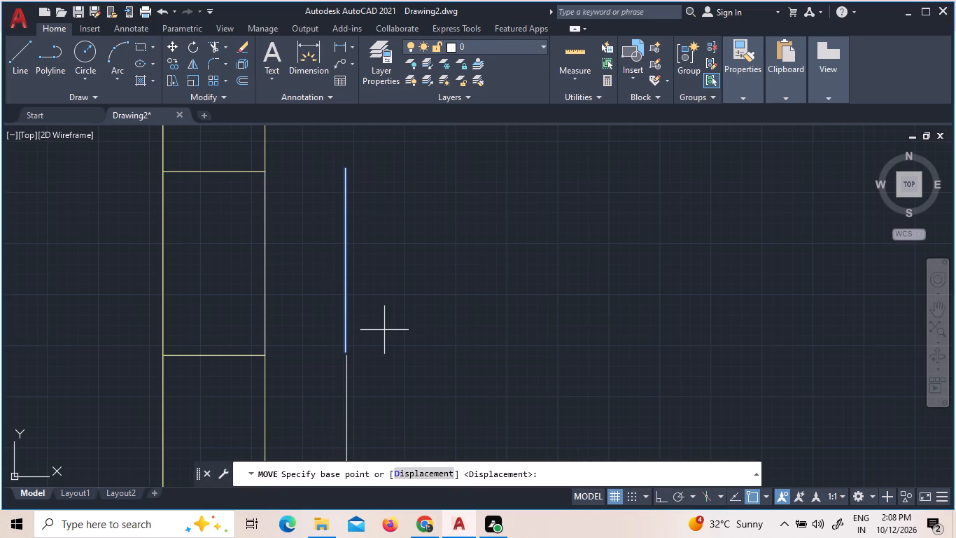
scroll(335, 379, "up", 3)
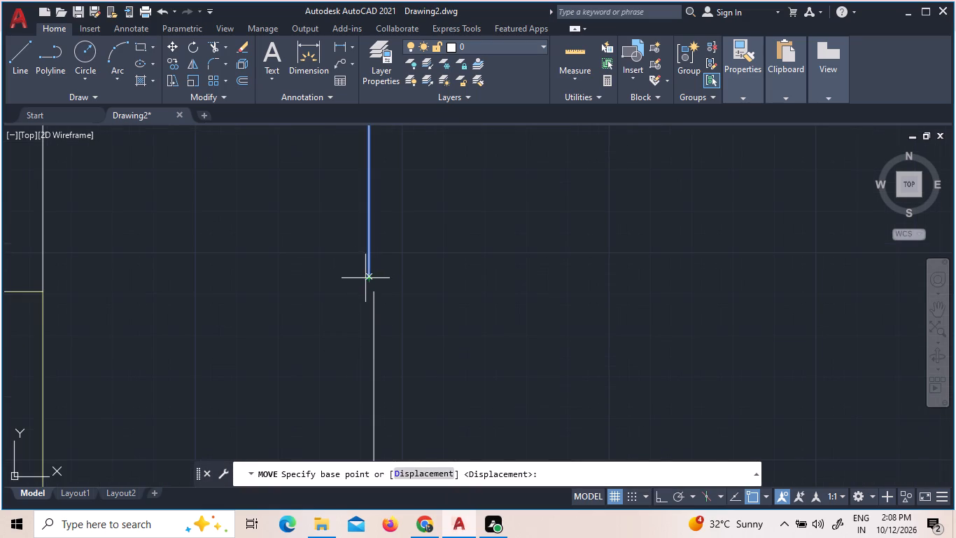
left_click(368, 281)
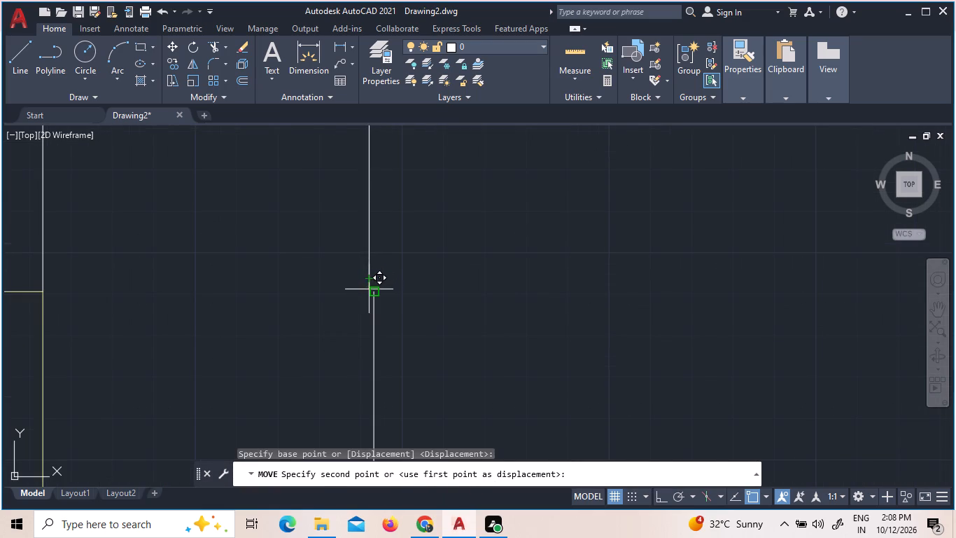
left_click(370, 290)
Extend the two short horizontal lines inside the long vertical wall to the moved offset line beside the door.
scroll(405, 302, "down", 2)
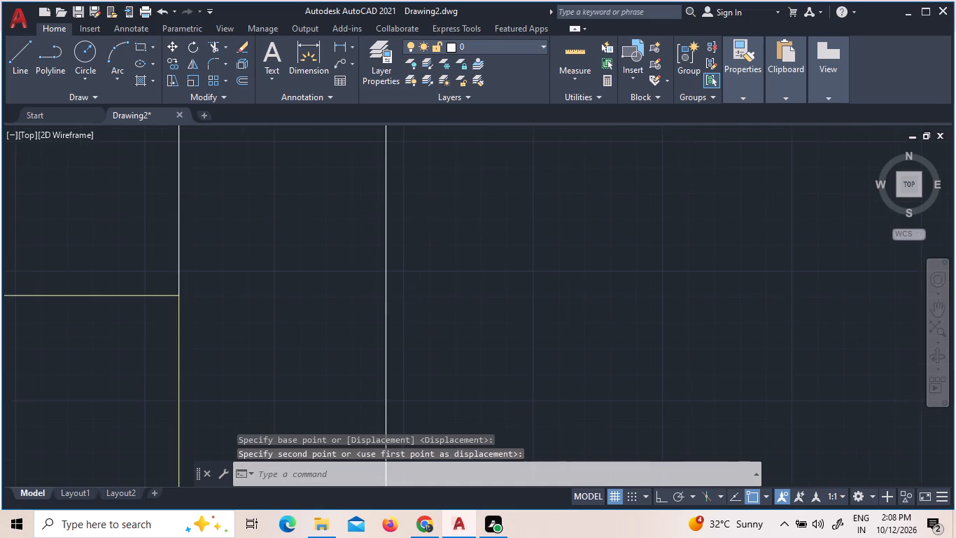
scroll(402, 303, "down", 3)
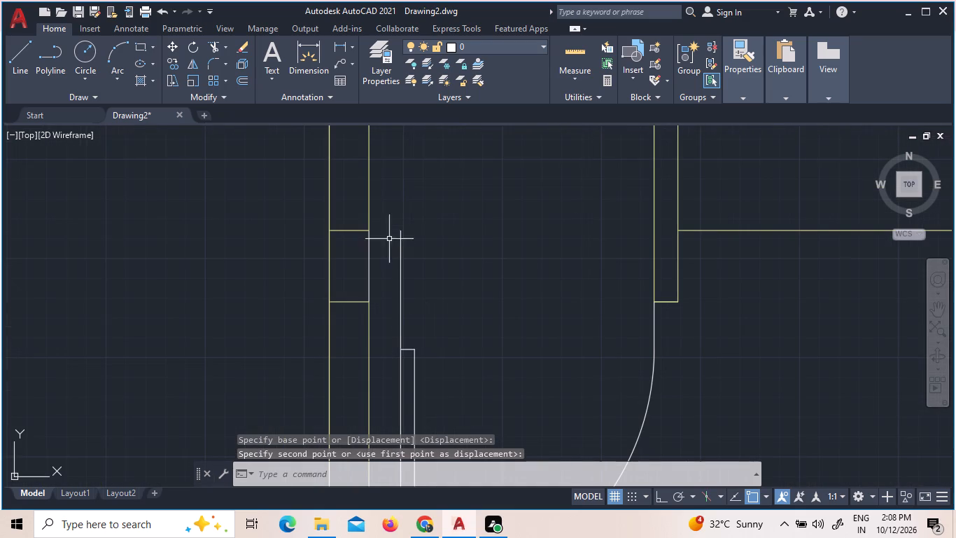
scroll(391, 224, "up", 1)
scroll(391, 228, "down", 2)
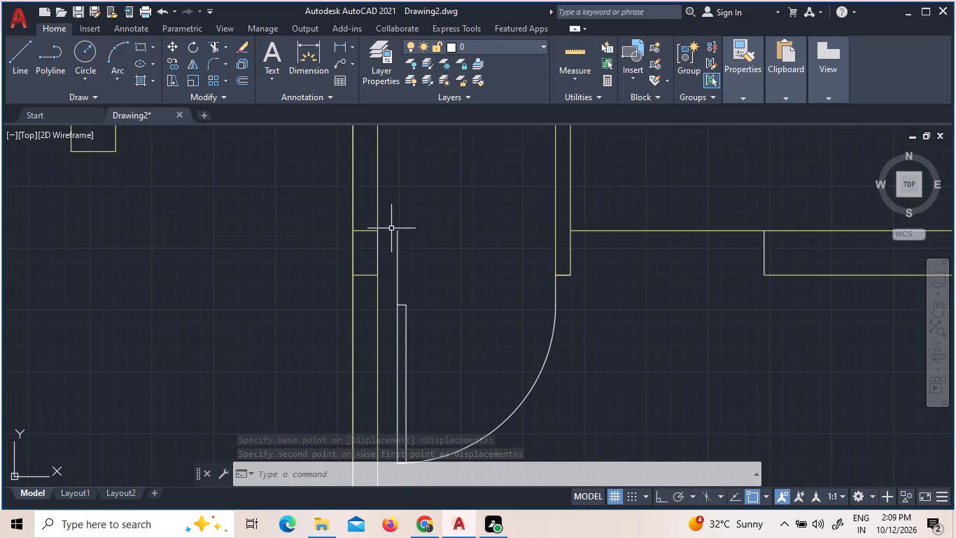
scroll(391, 228, "down", 1)
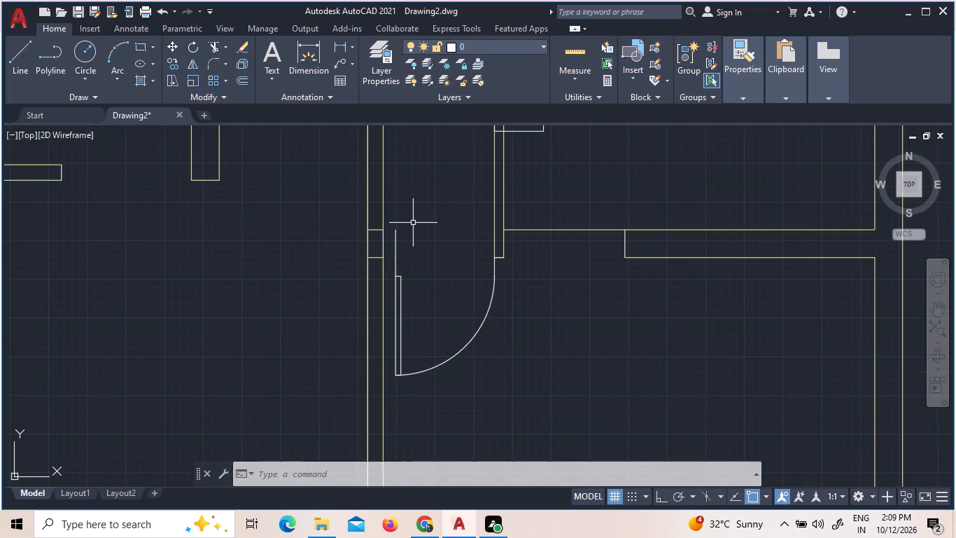
type("ex")
key("space")
key("space")
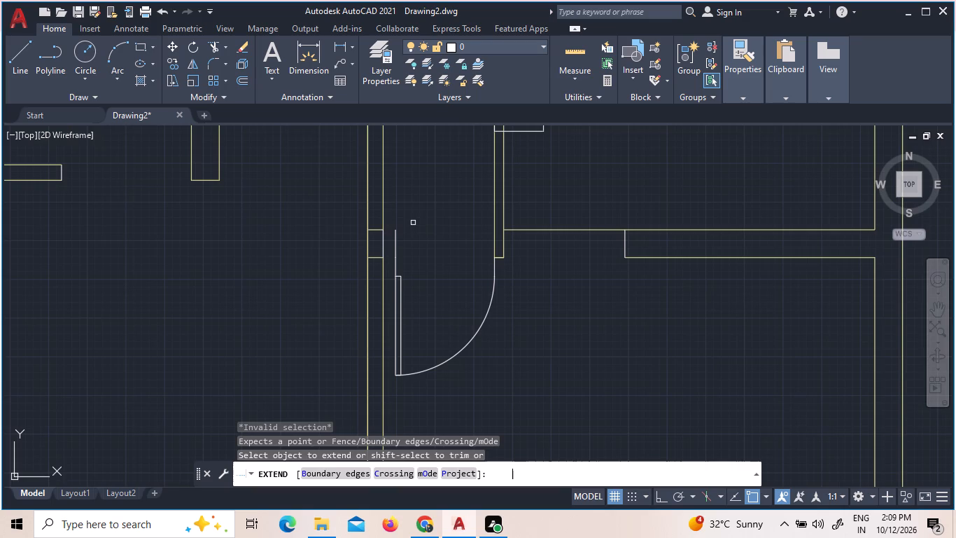
left_click(377, 228)
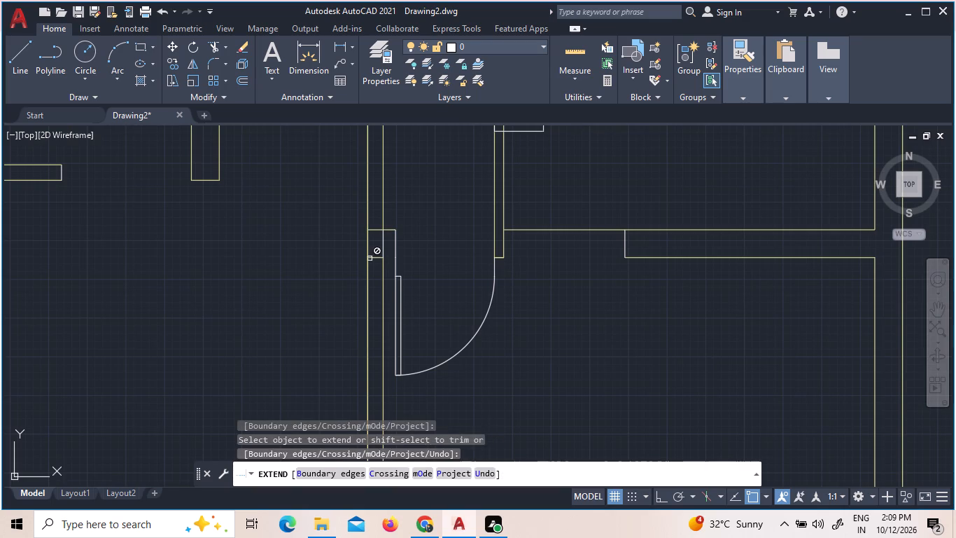
left_click(380, 257)
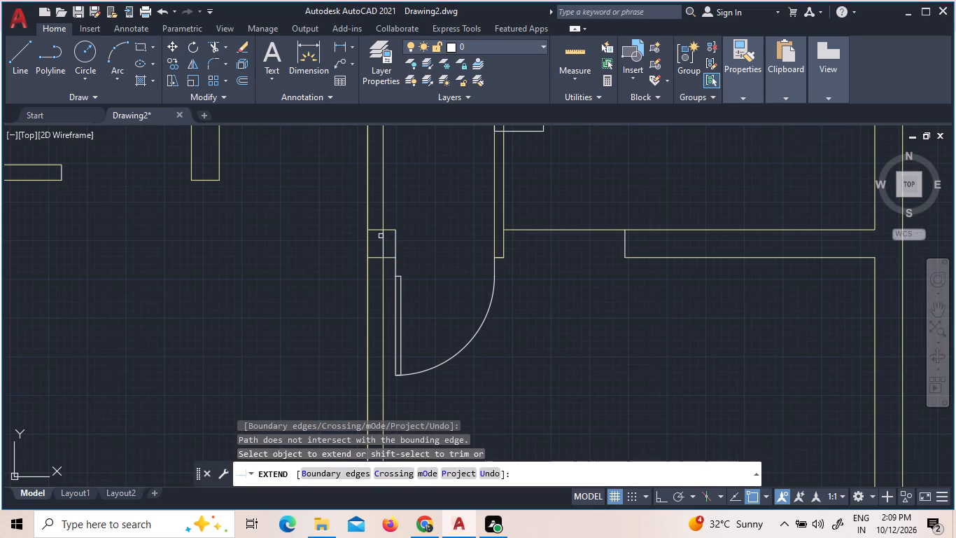
key("Escape")
Trim the piece of the long vertical wall's right face between the two extended horizontal lines.
type("tr")
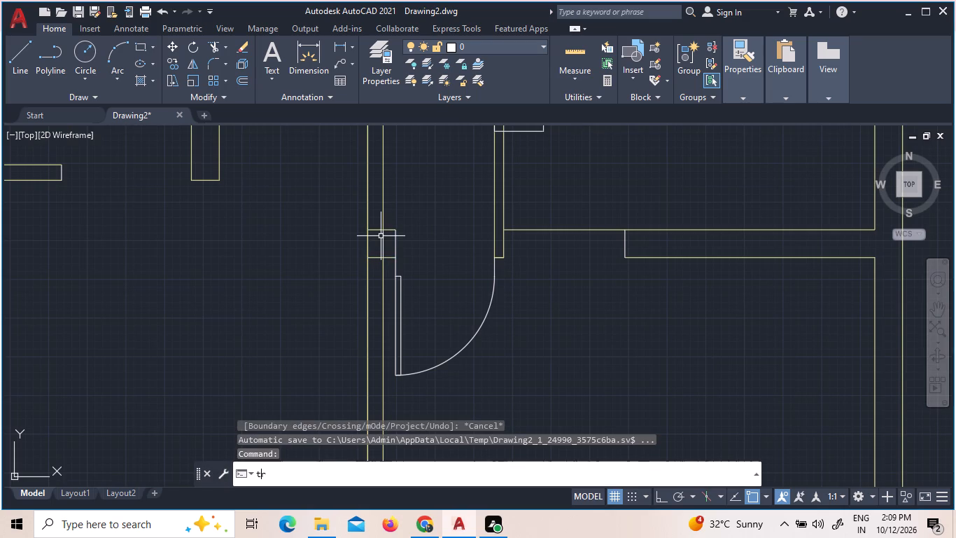
key("space")
key("space")
left_click(381, 236)
left_click(383, 239)
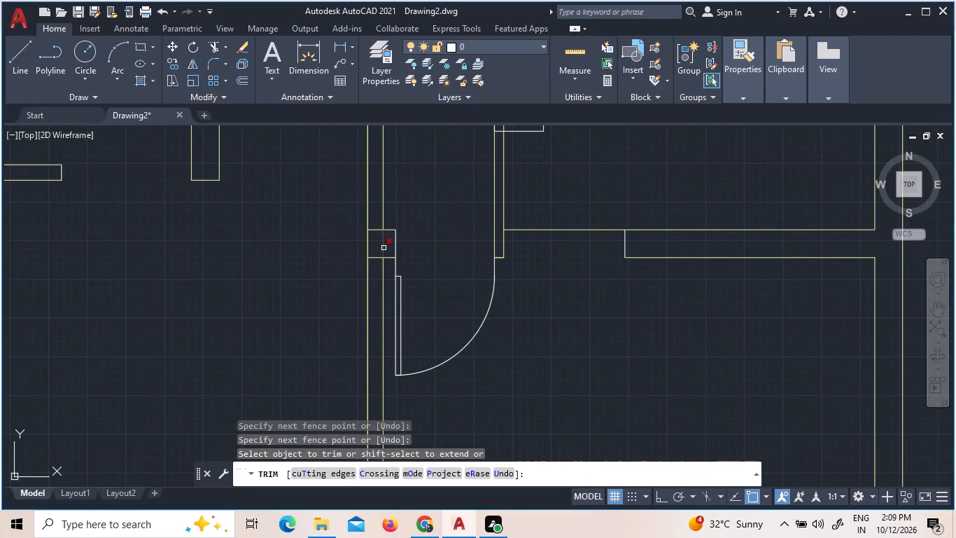
scroll(384, 248, "down", 1)
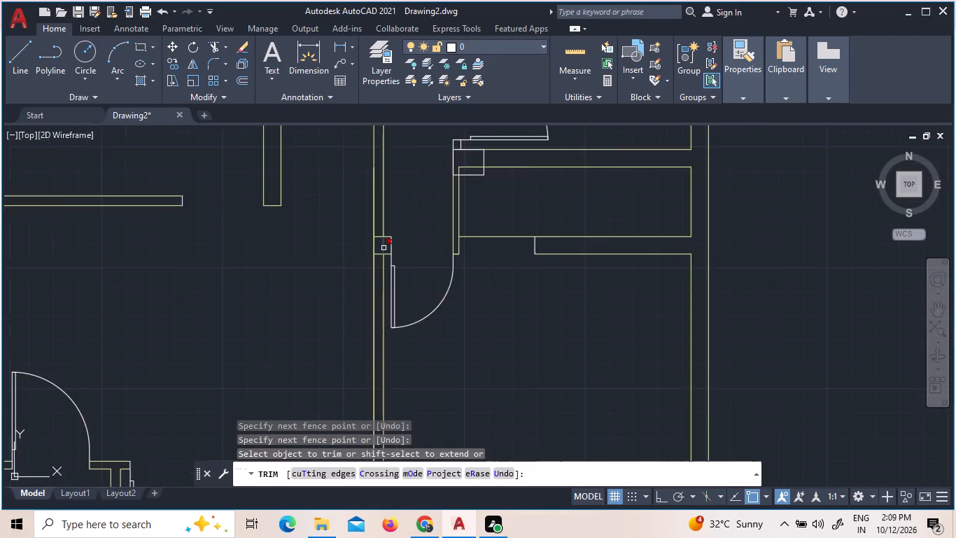
scroll(384, 248, "down", 1)
scroll(383, 241, "up", 2)
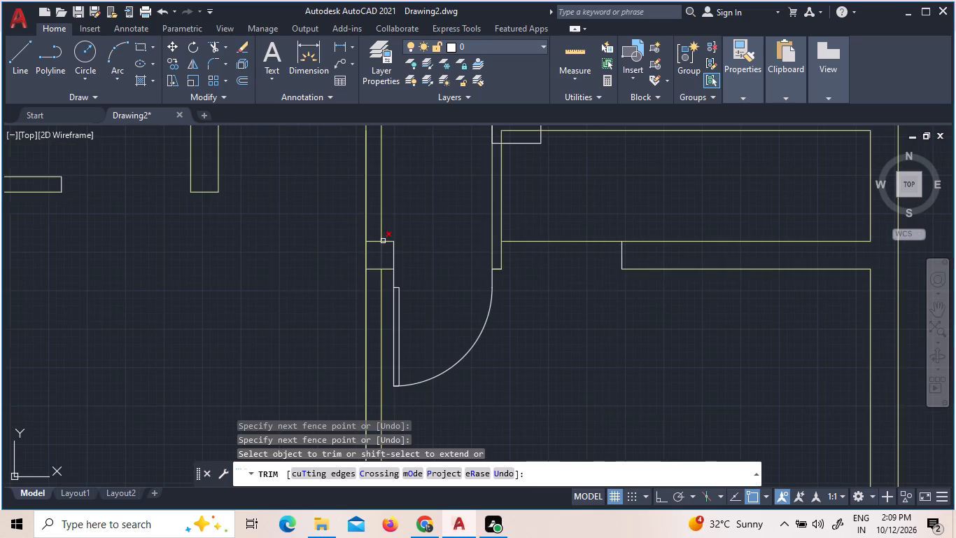
Trim the two short horizontal lines between the long vertical wall's faces beside the lower right-hand room's door.
left_click(381, 247)
left_click(376, 242)
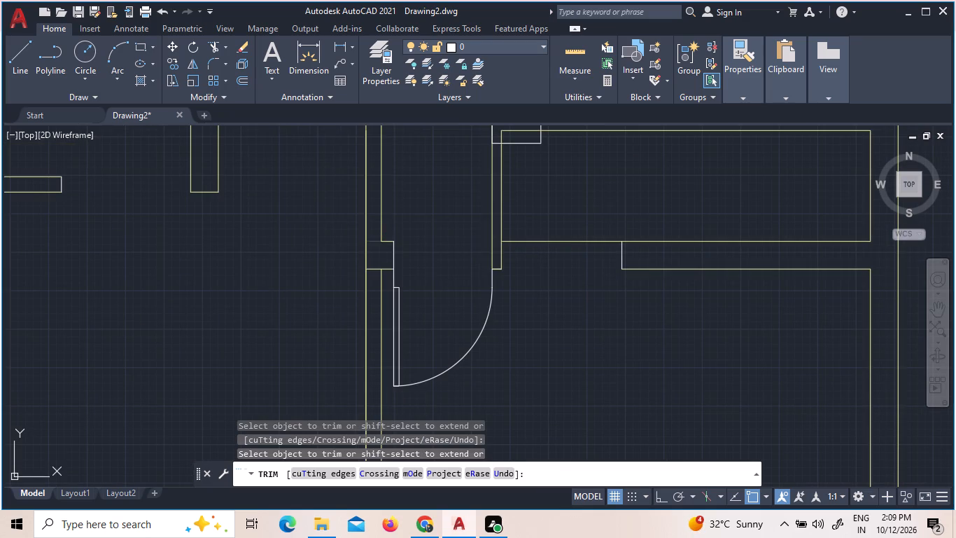
left_click(374, 270)
scroll(395, 265, "down", 2)
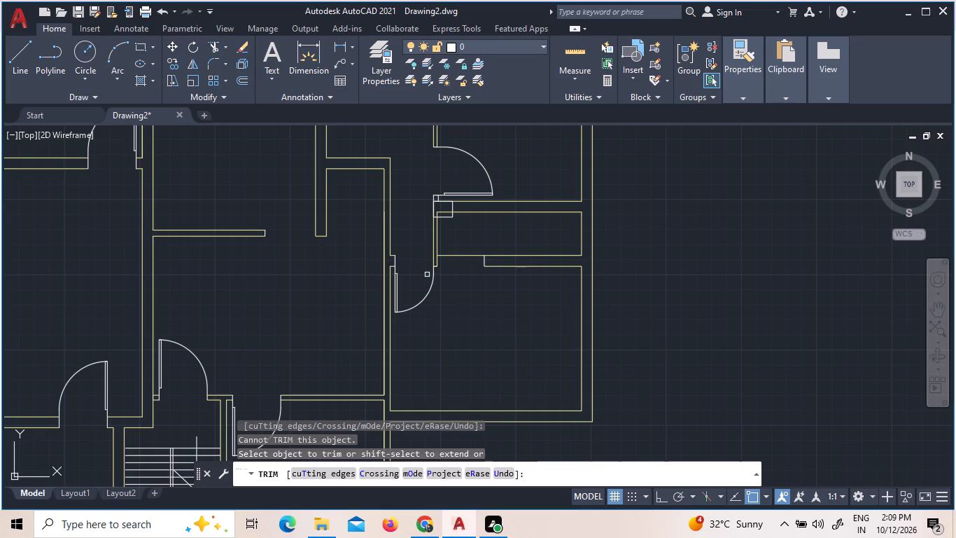
scroll(425, 277, "down", 3)
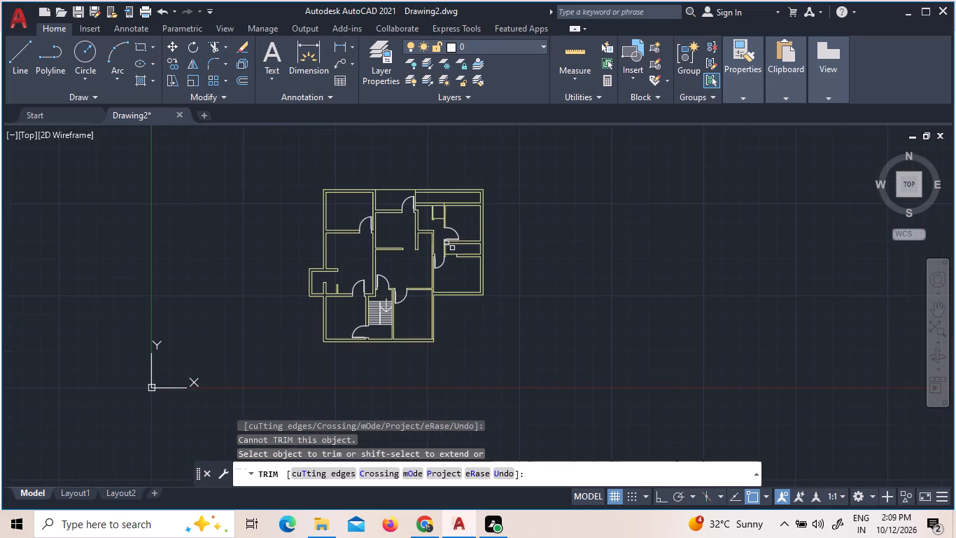
scroll(452, 234, "up", 3)
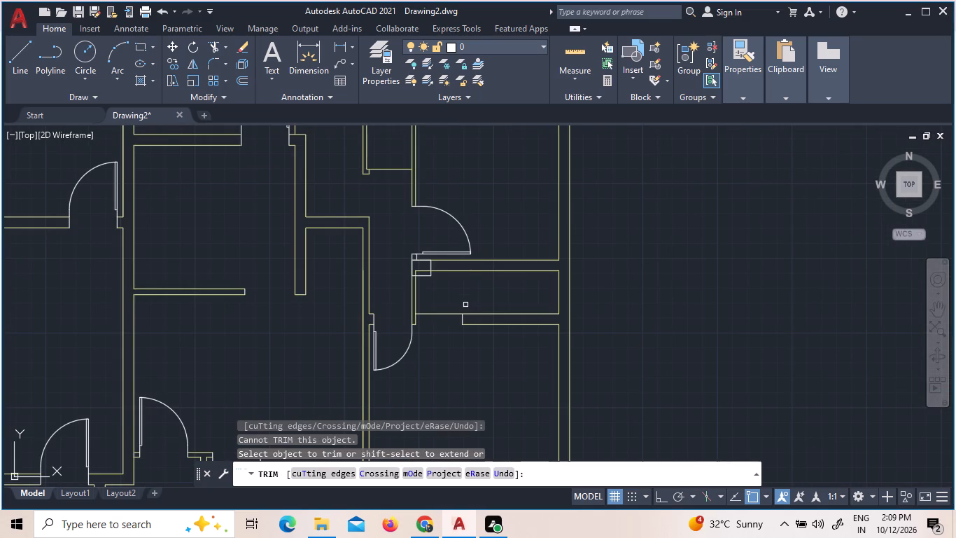
scroll(465, 305, "down", 2)
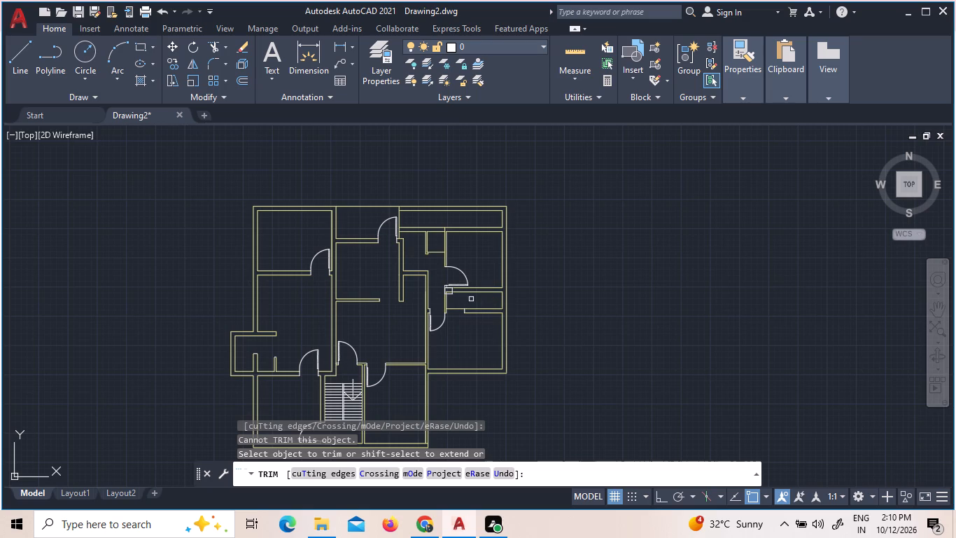
key("Escape")
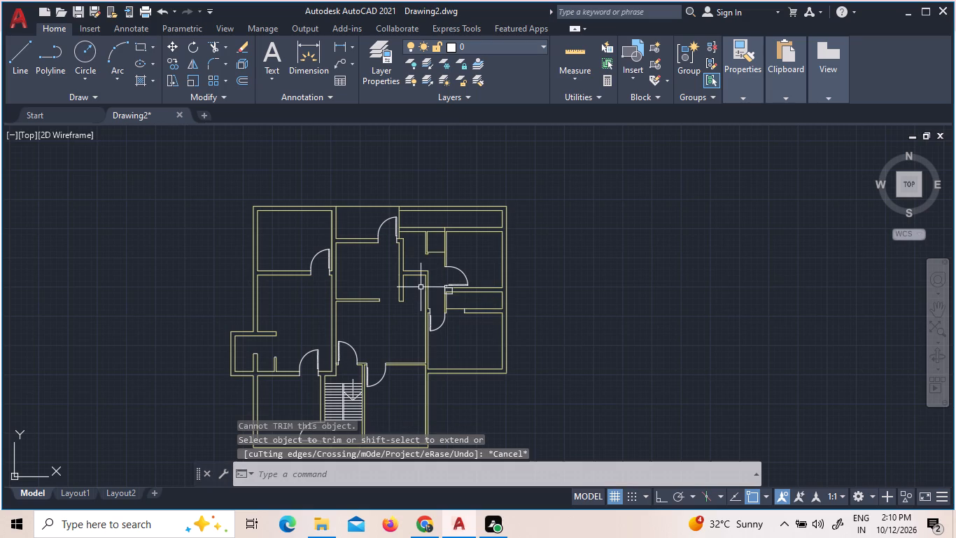
Look over the floor plan's rooms and fitted doors, ending at the upper left-hand room.
scroll(332, 261, "up", 3)
scroll(332, 261, "down", 1)
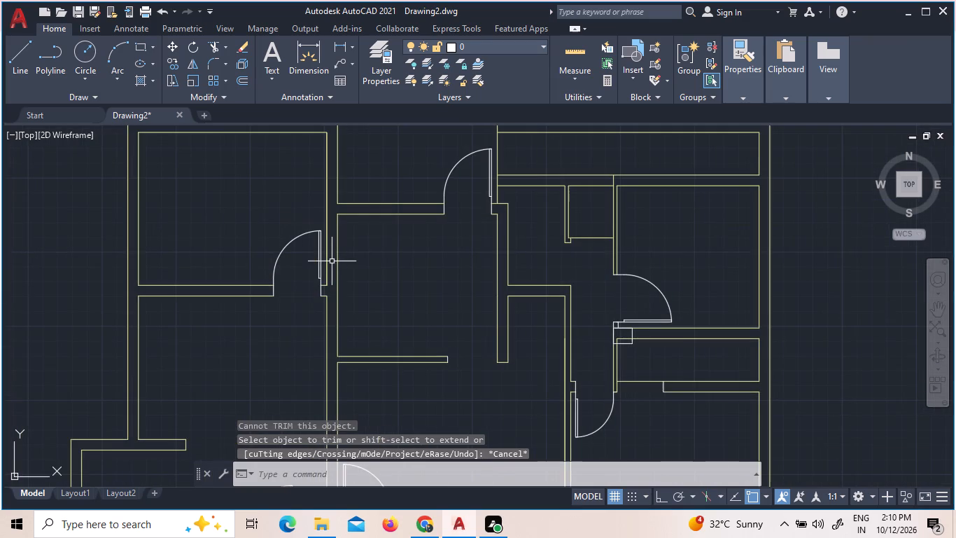
scroll(277, 275, "down", 3)
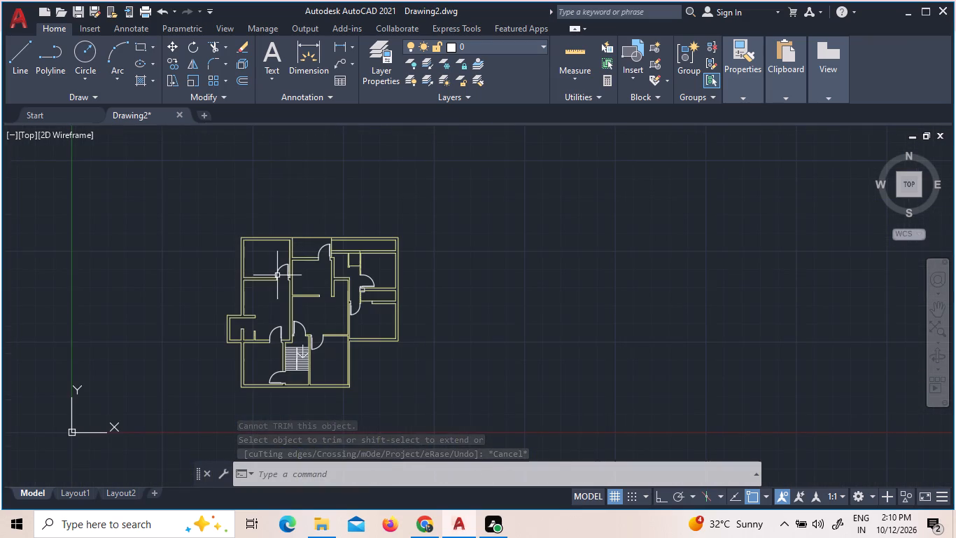
scroll(276, 275, "up", 4)
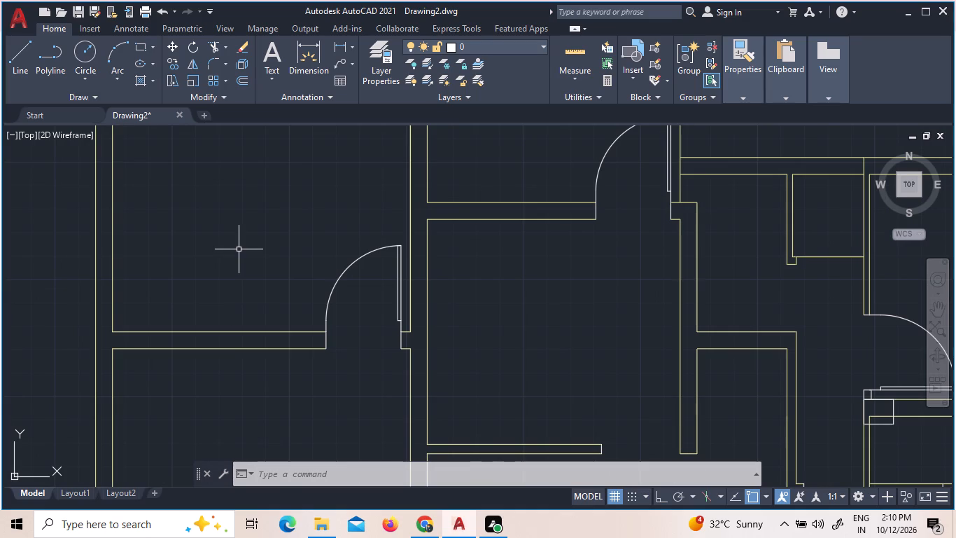
scroll(239, 249, "down", 2)
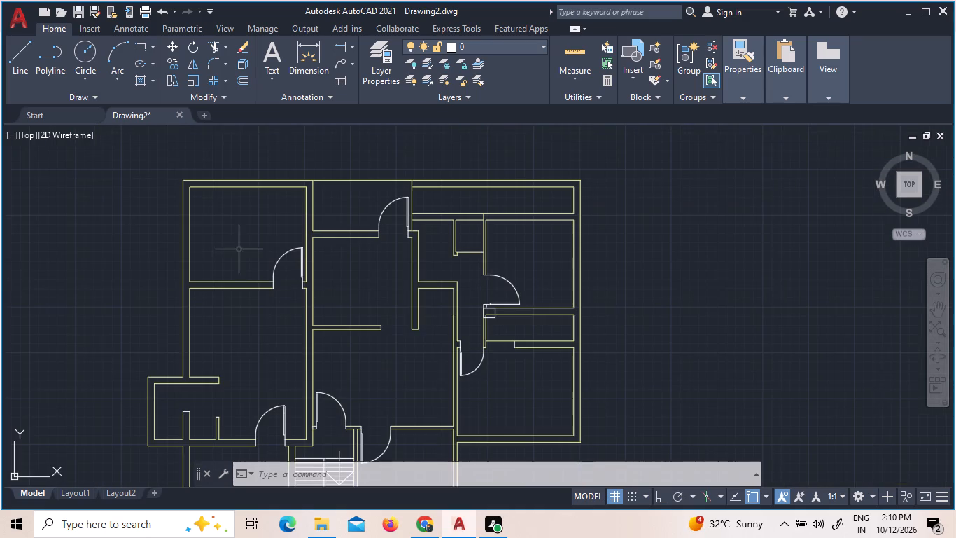
scroll(485, 285, "down", 2)
scroll(407, 263, "up", 3)
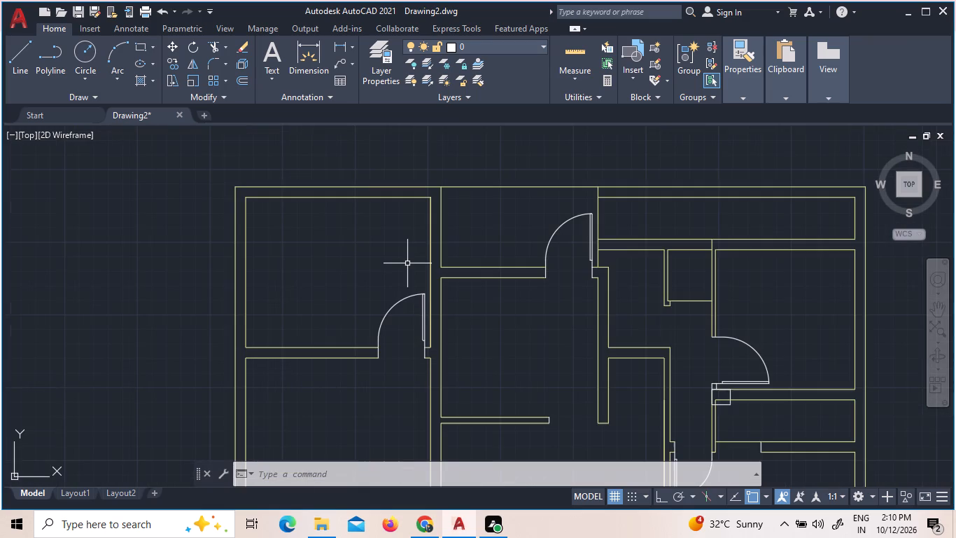
Add the multiline text "bedroom" in the plan's upper left-hand room with a text height of 2'.
left_click(269, 50)
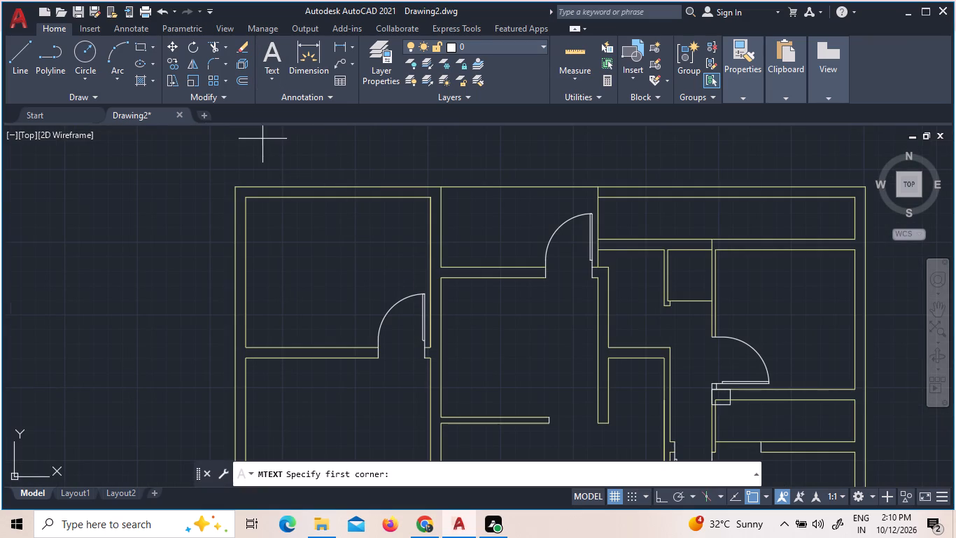
left_click(297, 233)
left_click(345, 291)
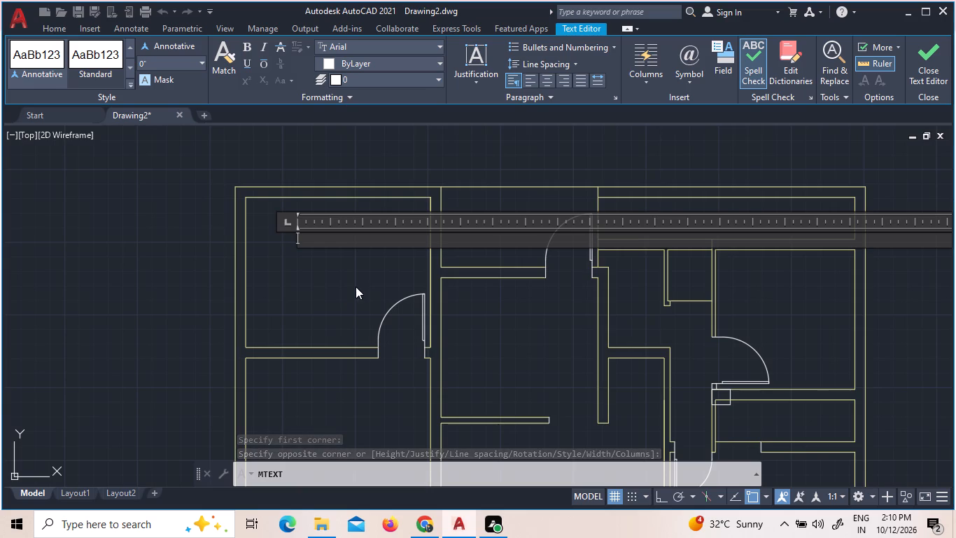
type("bedr")
type("oom")
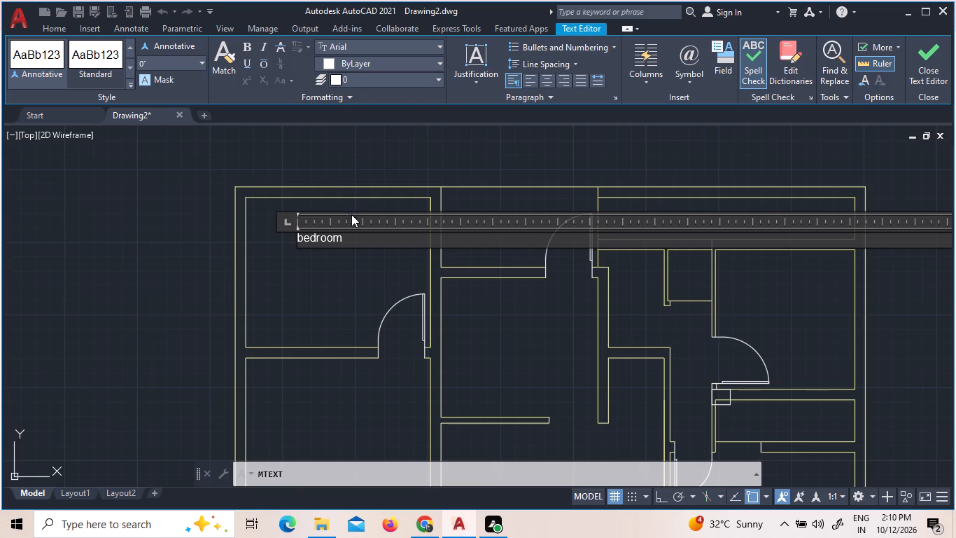
left_click(350, 237)
left_click_drag(350, 237, 336, 237)
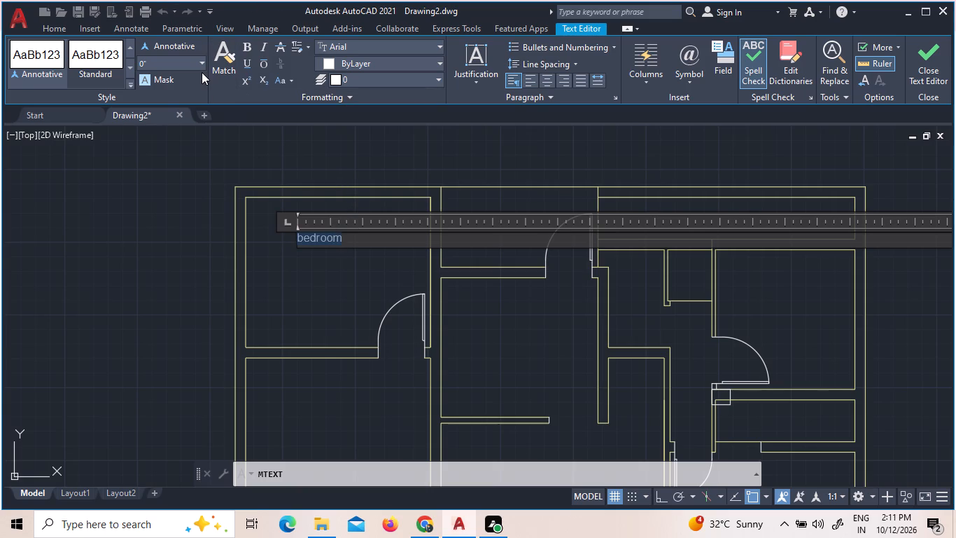
left_click(202, 64)
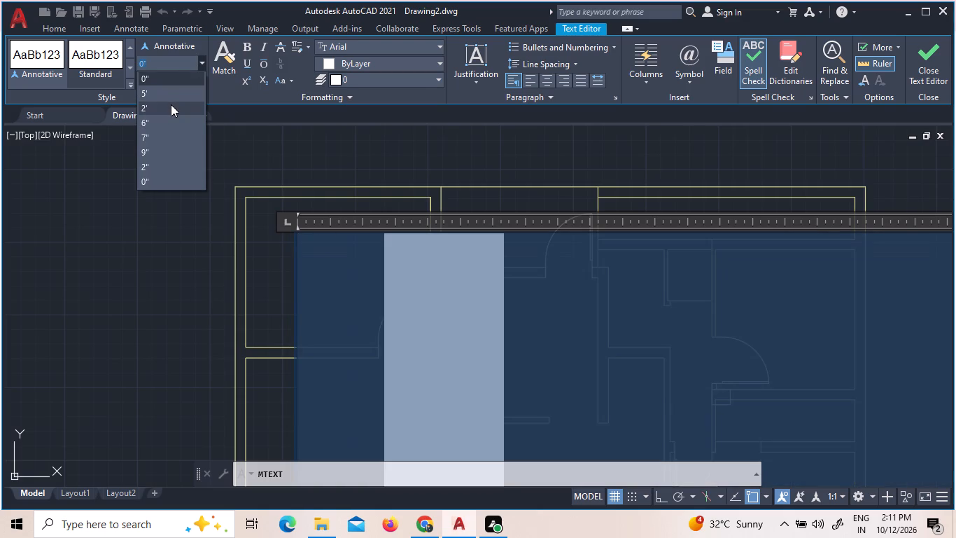
left_click(171, 104)
left_click(279, 245)
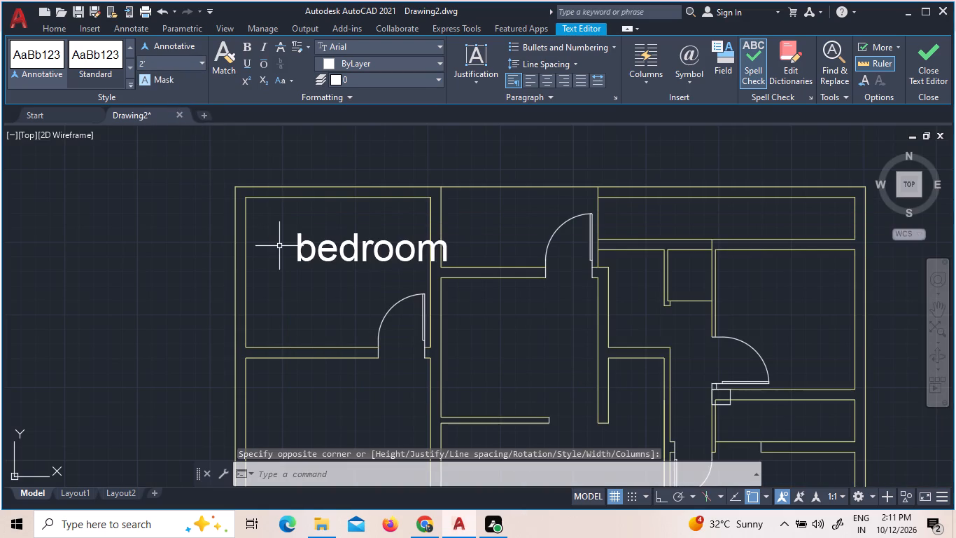
Set the "bedroom" label's text height to 1'.
triple_click(395, 251)
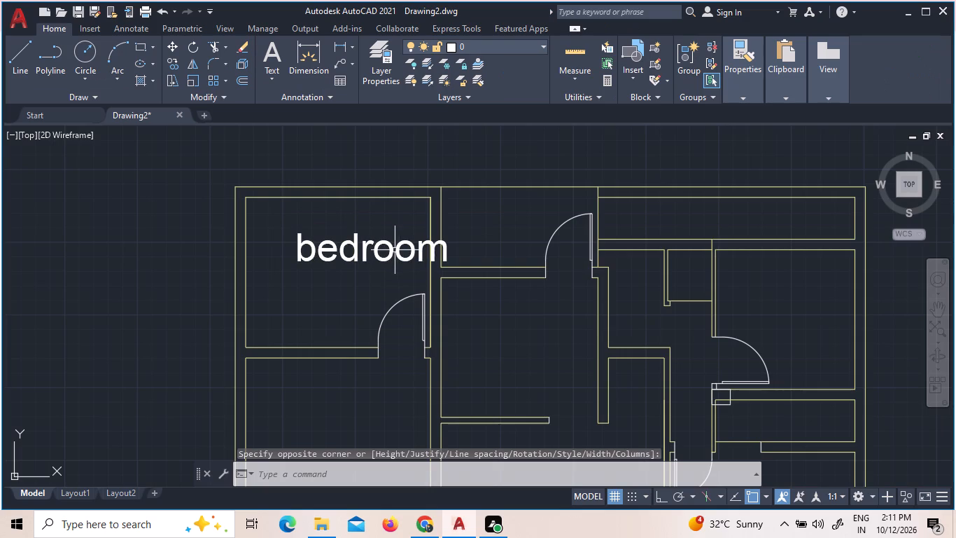
triple_click(395, 251)
triple_click(395, 251)
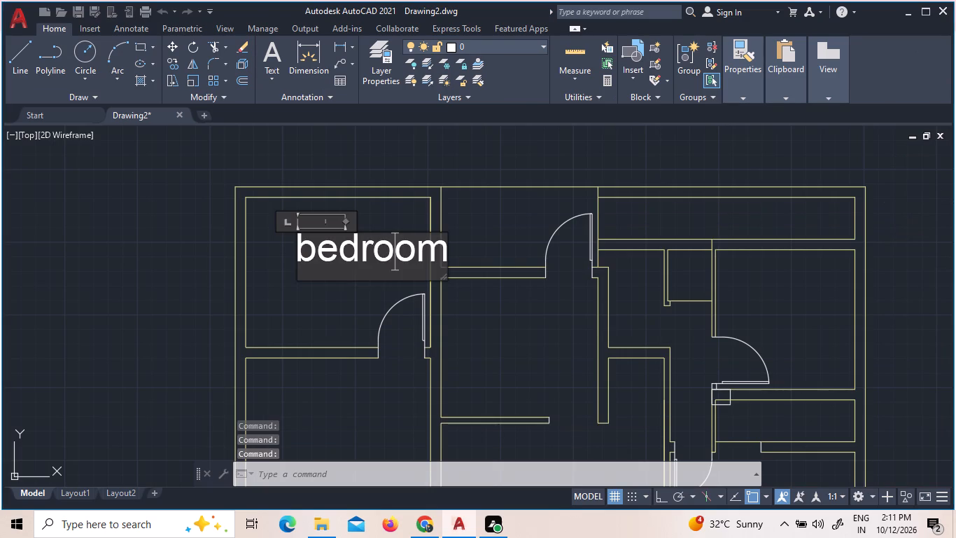
left_click(395, 251)
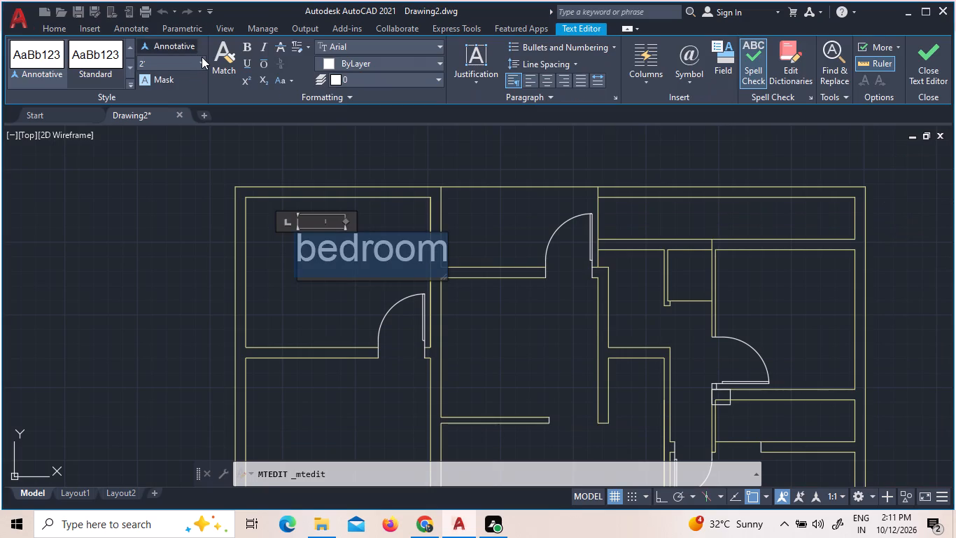
left_click(202, 63)
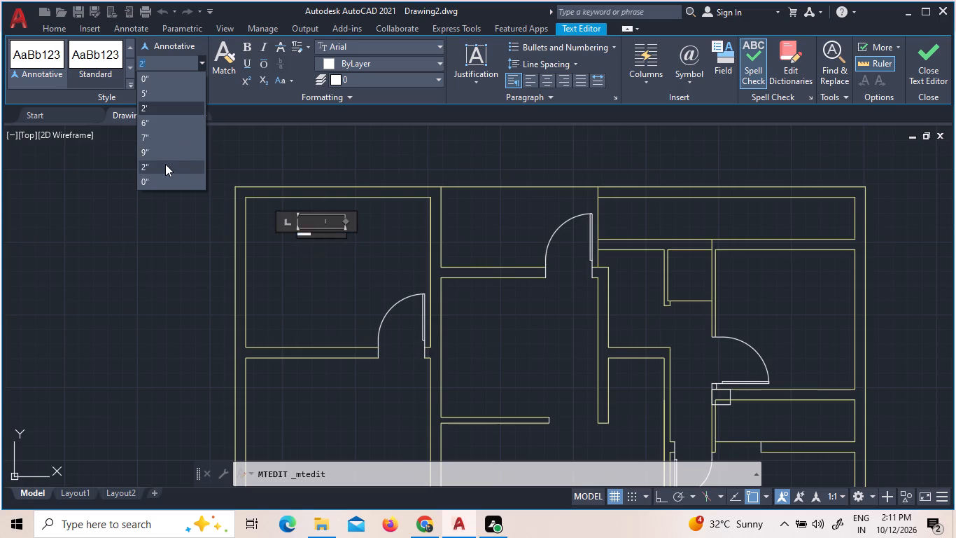
left_click(148, 62)
double_click(148, 62)
left_click_drag(148, 62, 133, 62)
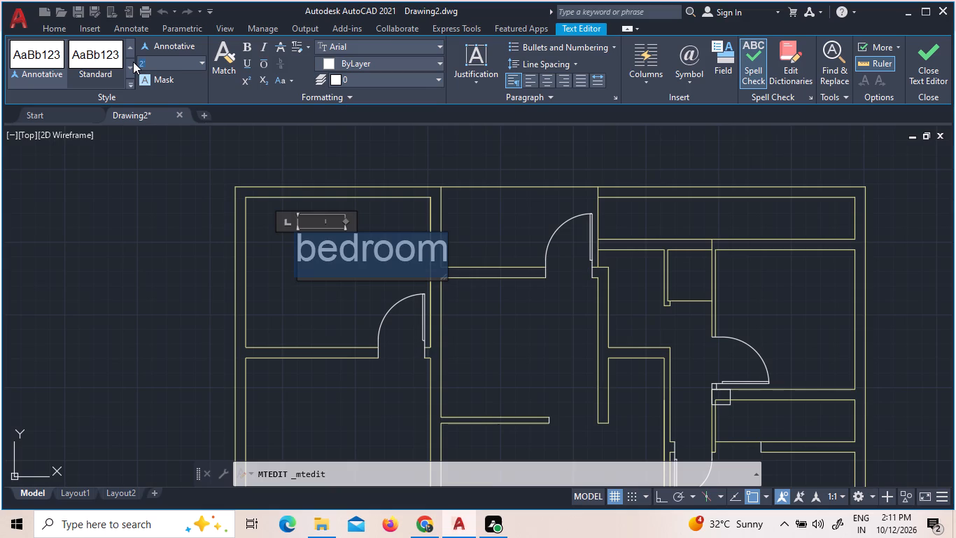
key("1")
key("apostrophe")
key("Return")
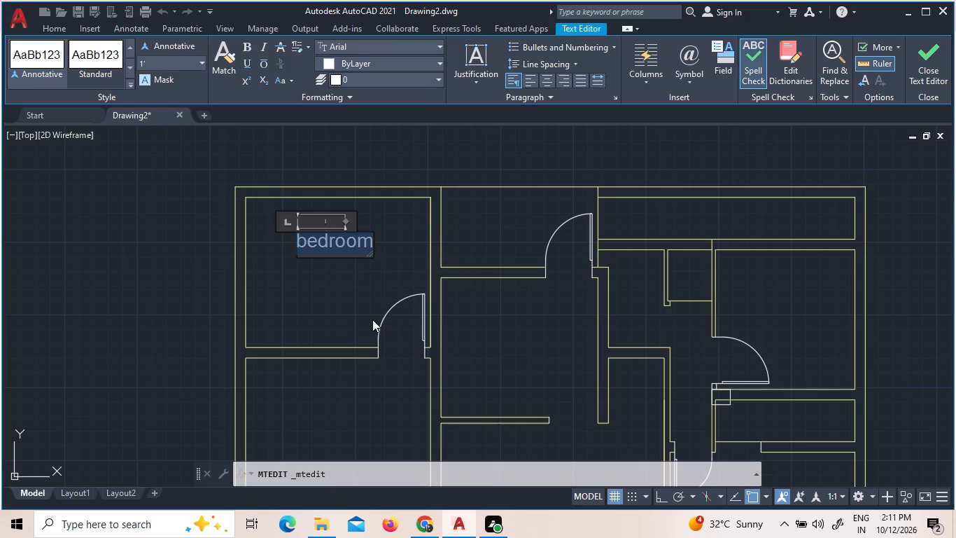
left_click(340, 328)
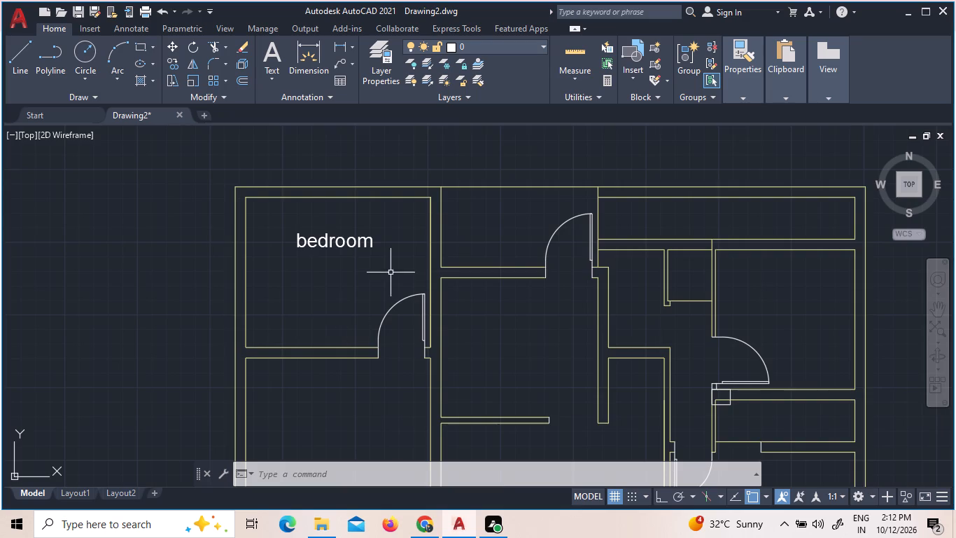
scroll(421, 252, "down", 1)
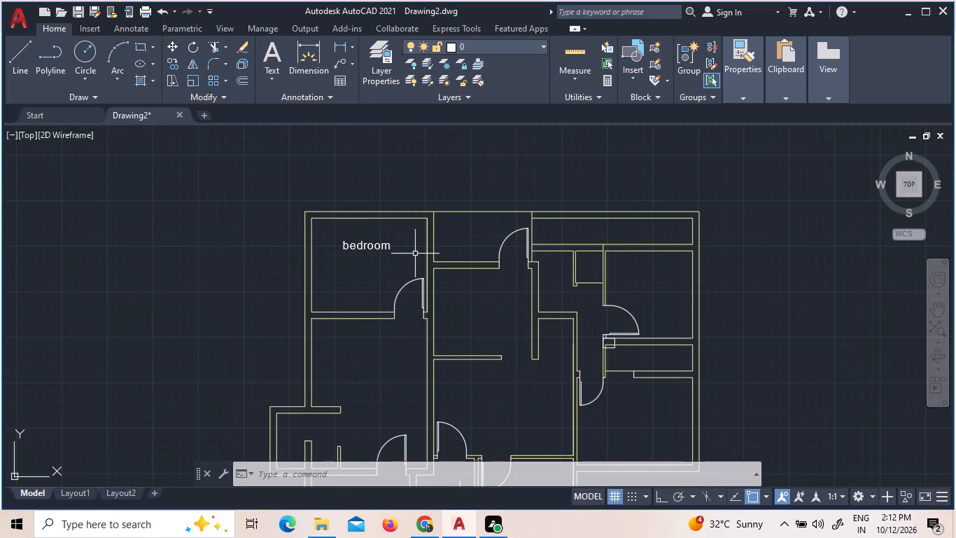
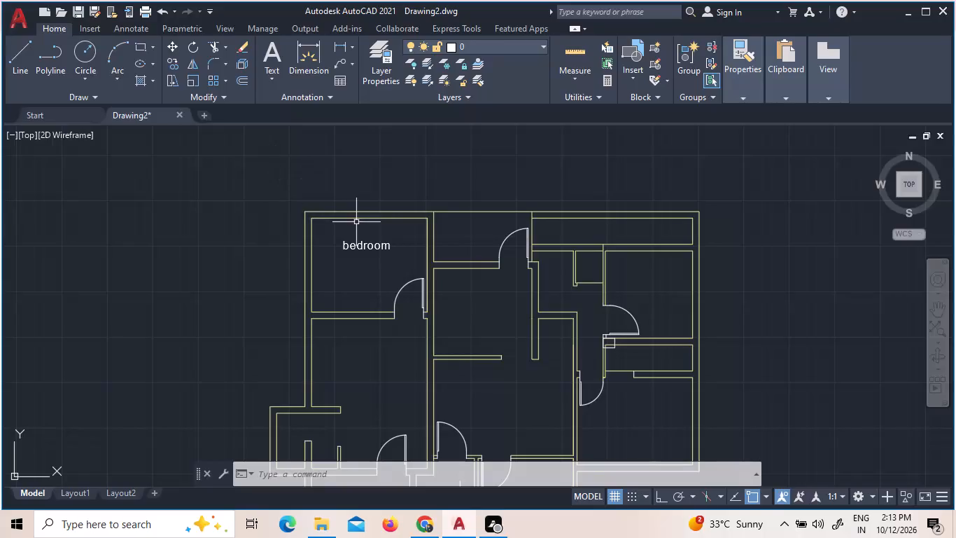
Copy the "bedroom" label from the plan's upper left-hand room into the upper and lower right-hand rooms that have doors.
scroll(356, 230, "up", 2)
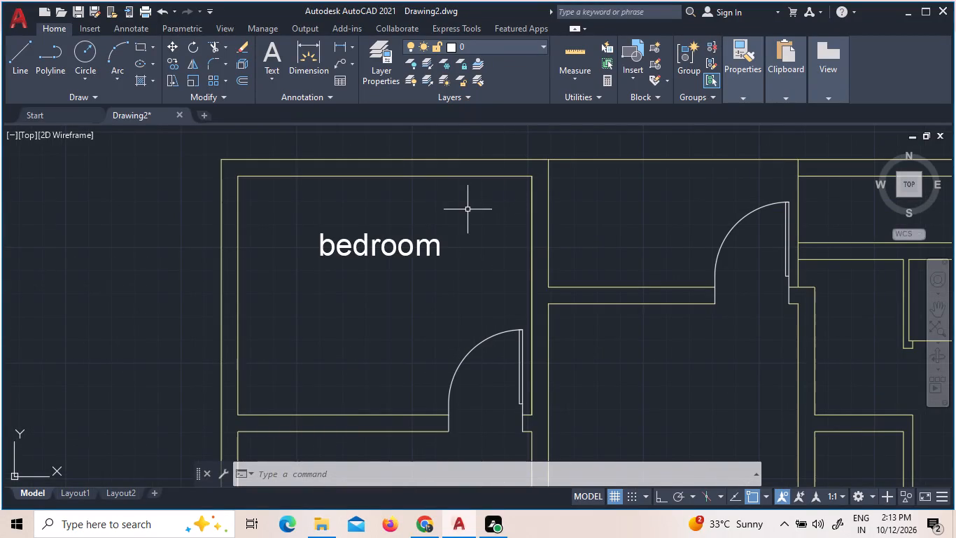
scroll(467, 211, "down", 1)
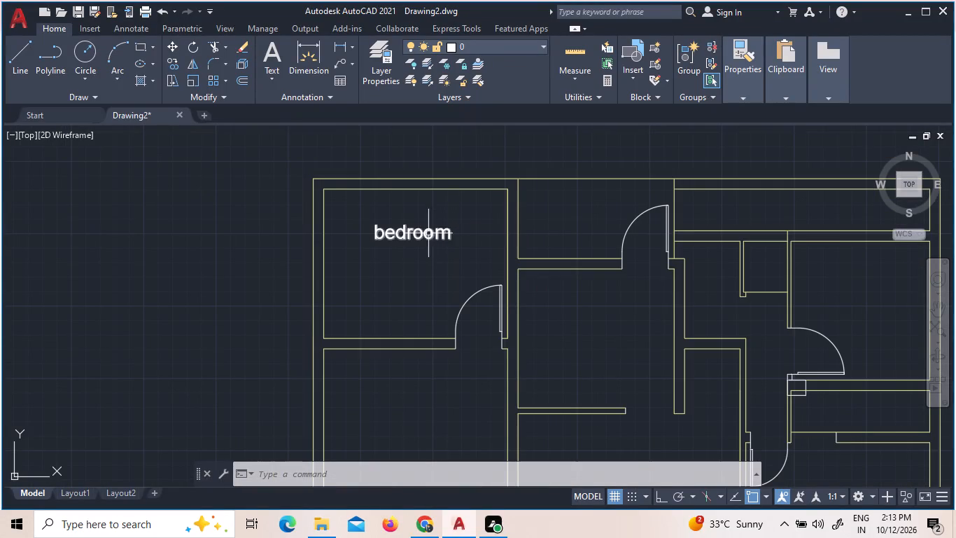
left_click(428, 235)
right_click(428, 235)
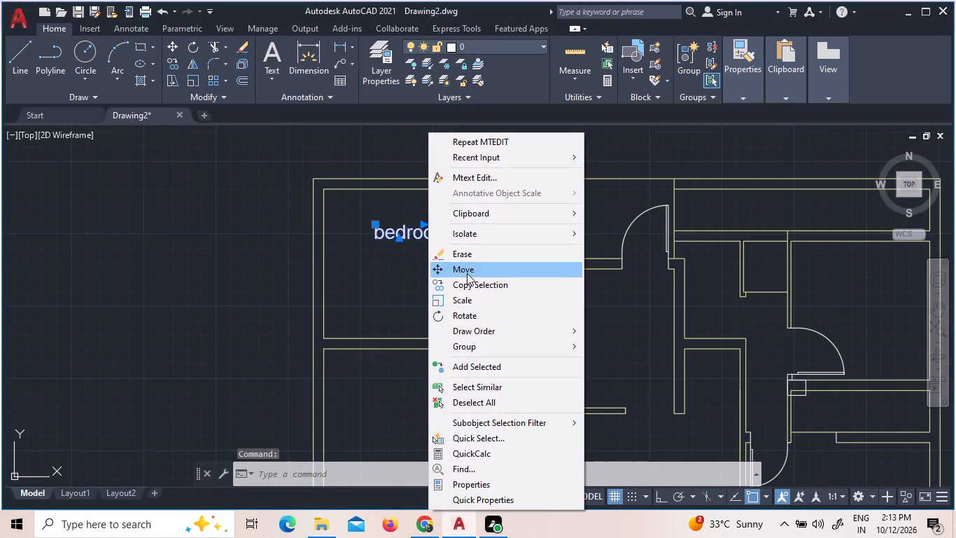
left_click(470, 282)
left_click(449, 264)
scroll(484, 283, "down", 3)
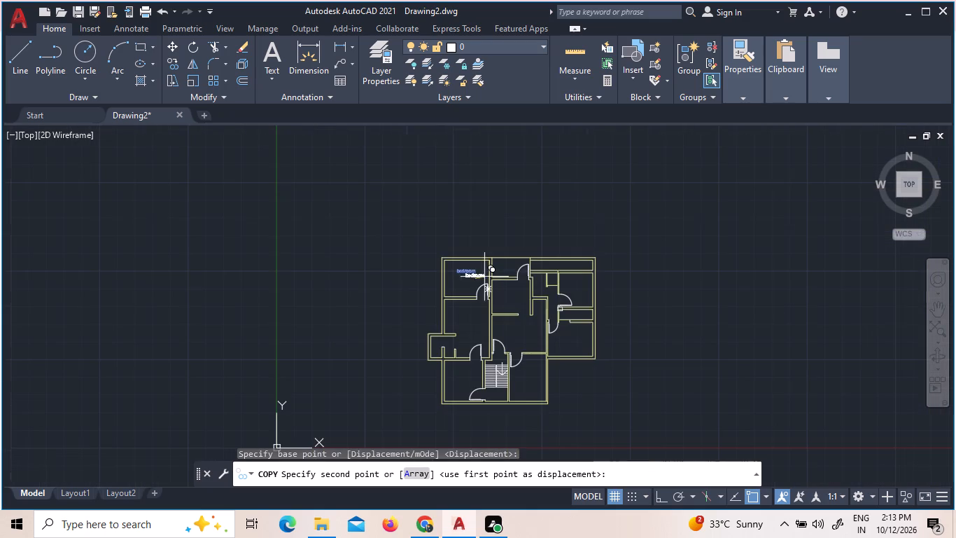
scroll(583, 296, "up", 3)
left_click(593, 292)
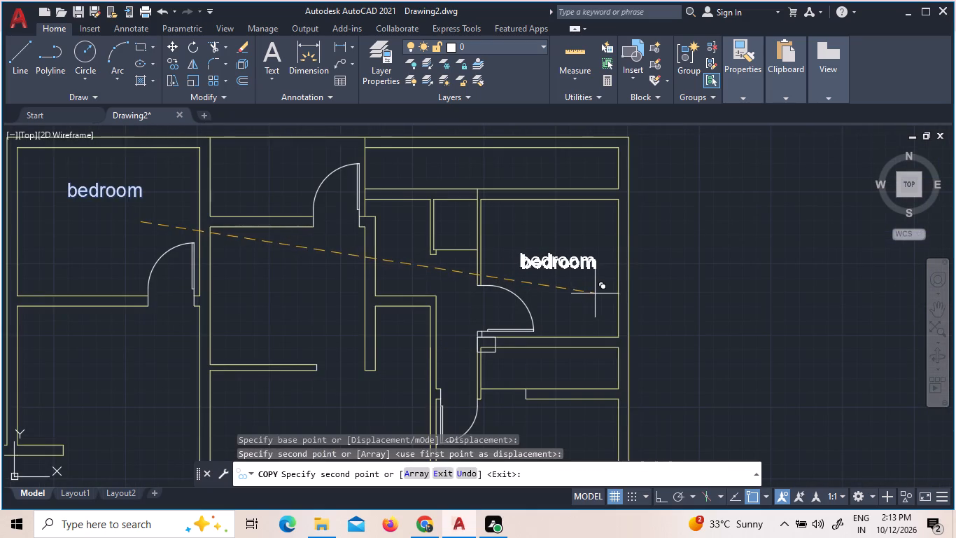
scroll(595, 294, "down", 3)
scroll(600, 350, "up", 3)
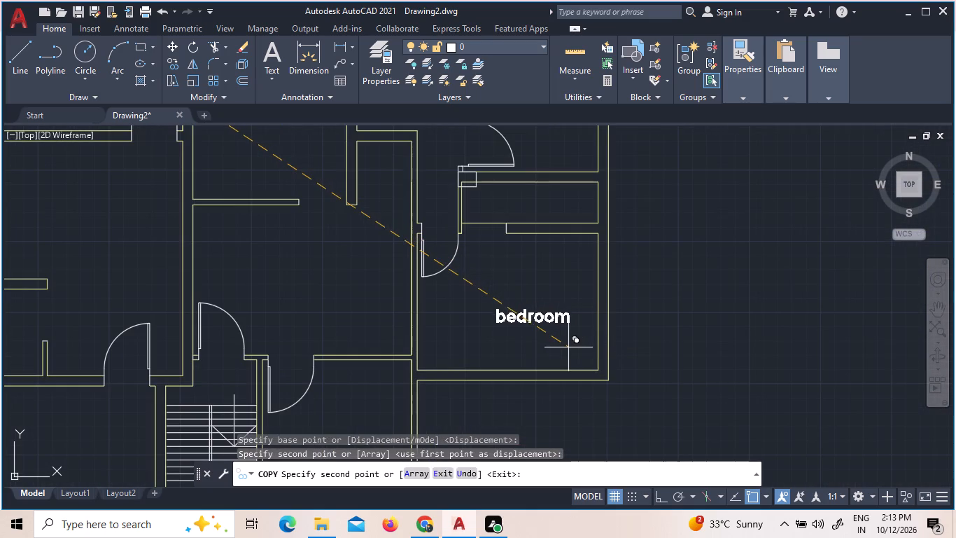
left_click(568, 347)
scroll(563, 347, "down", 2)
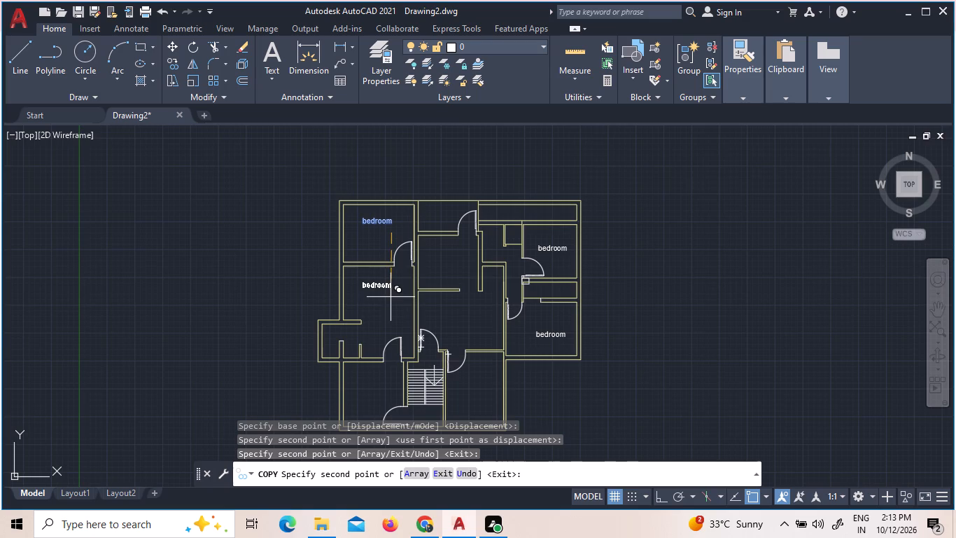
scroll(458, 302, "down", 3)
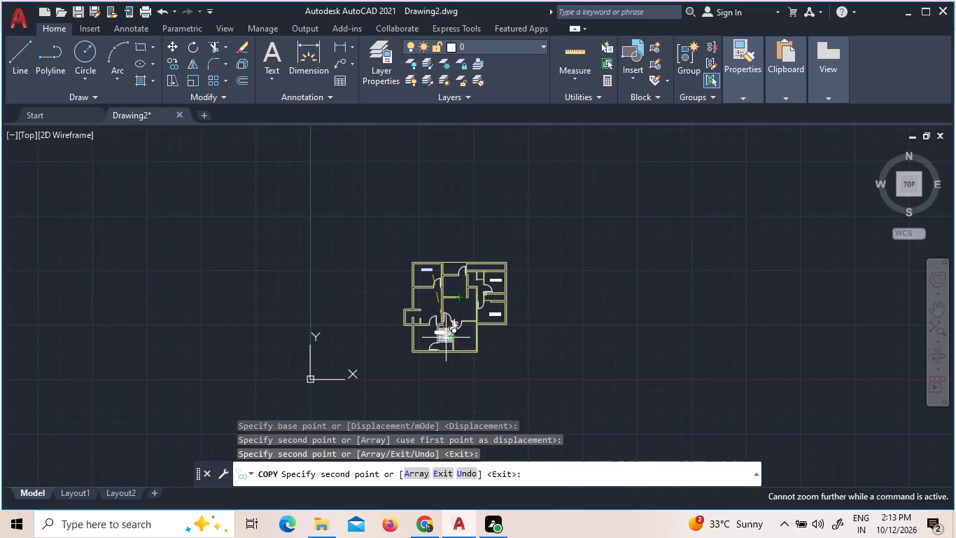
scroll(440, 346, "up", 1)
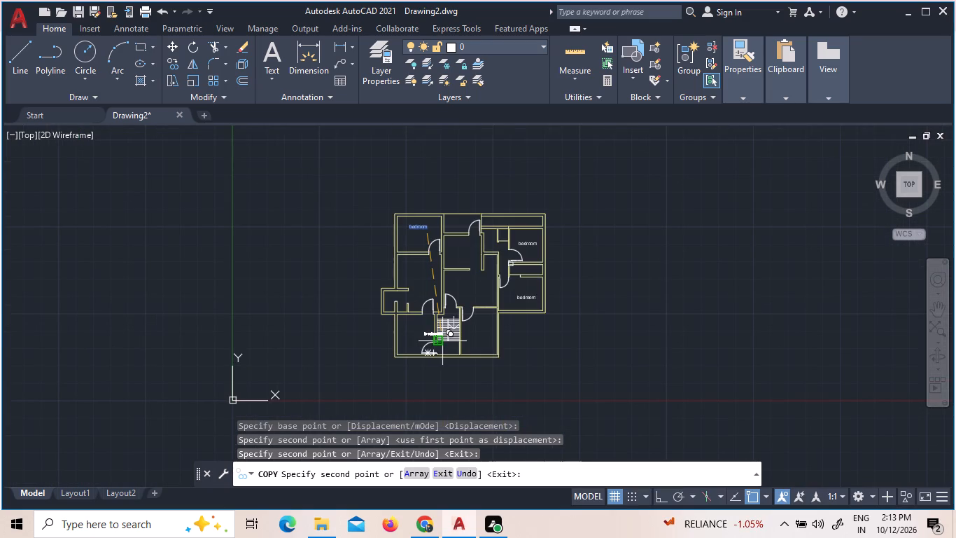
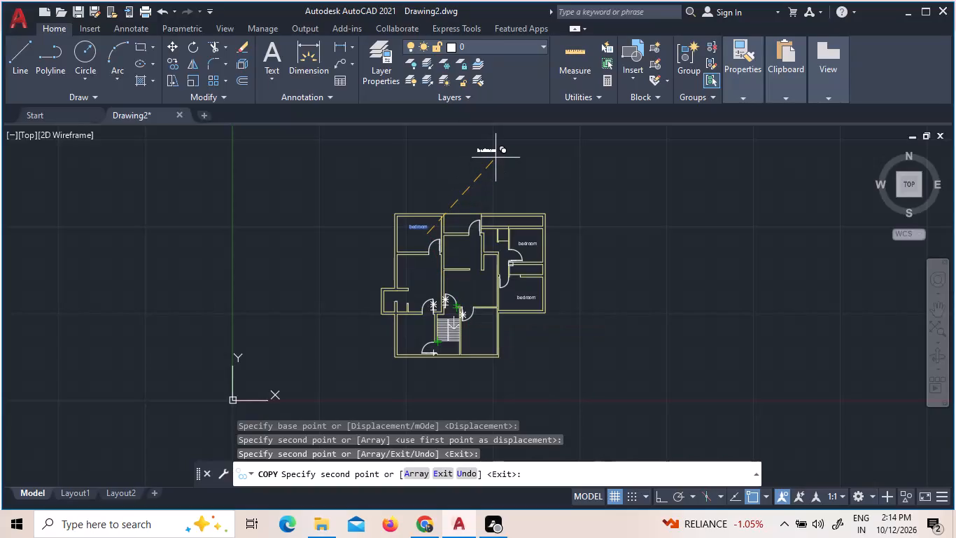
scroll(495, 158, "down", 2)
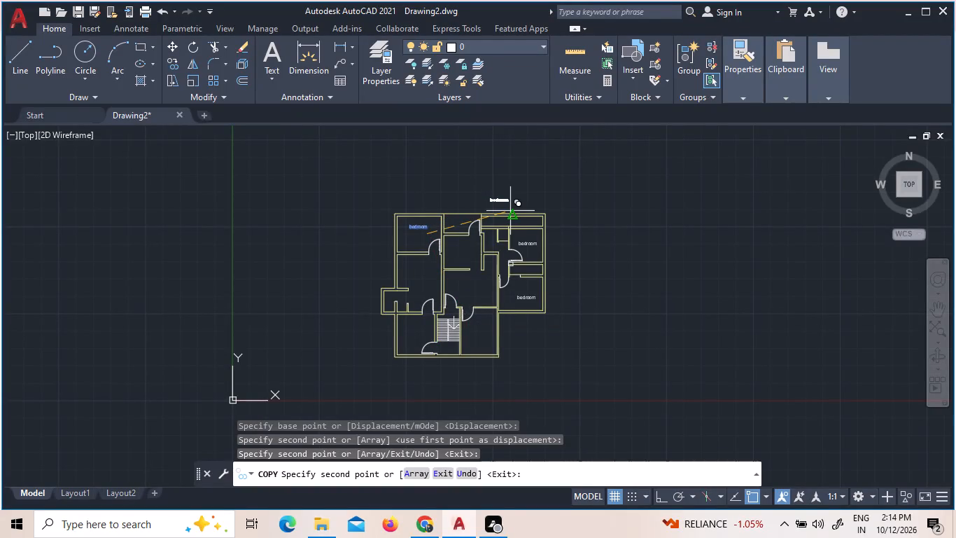
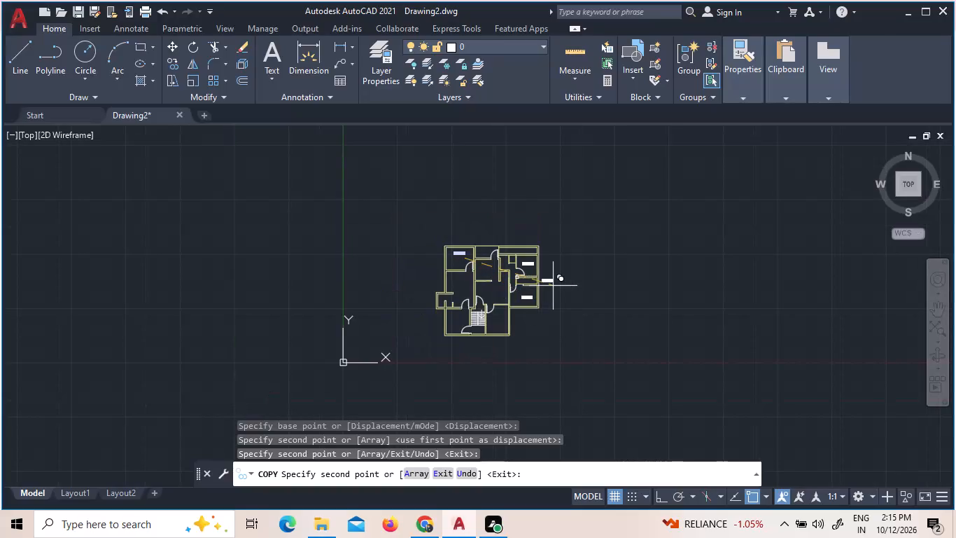
End the copying of the "bedroom" label without placing another copy.
scroll(531, 283, "up", 3)
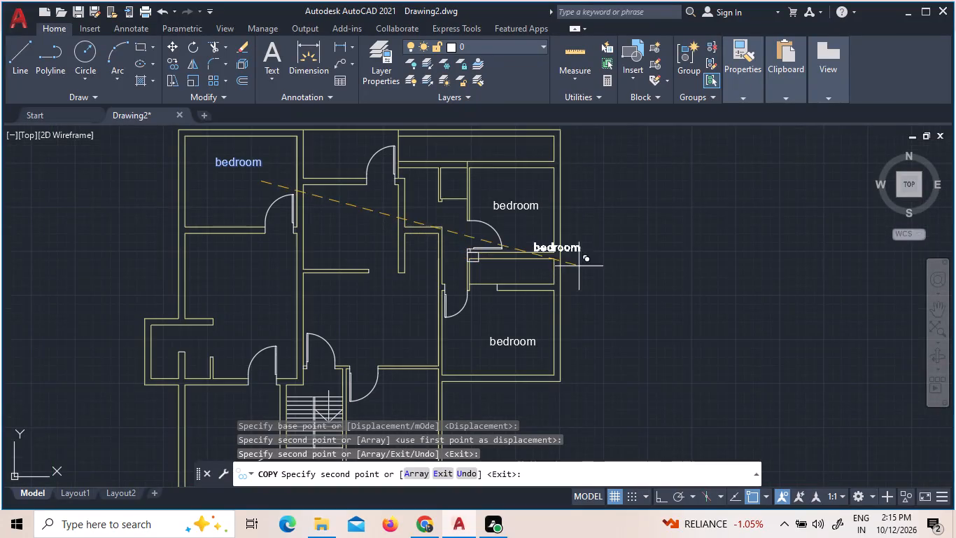
key("Escape")
key("Escape")
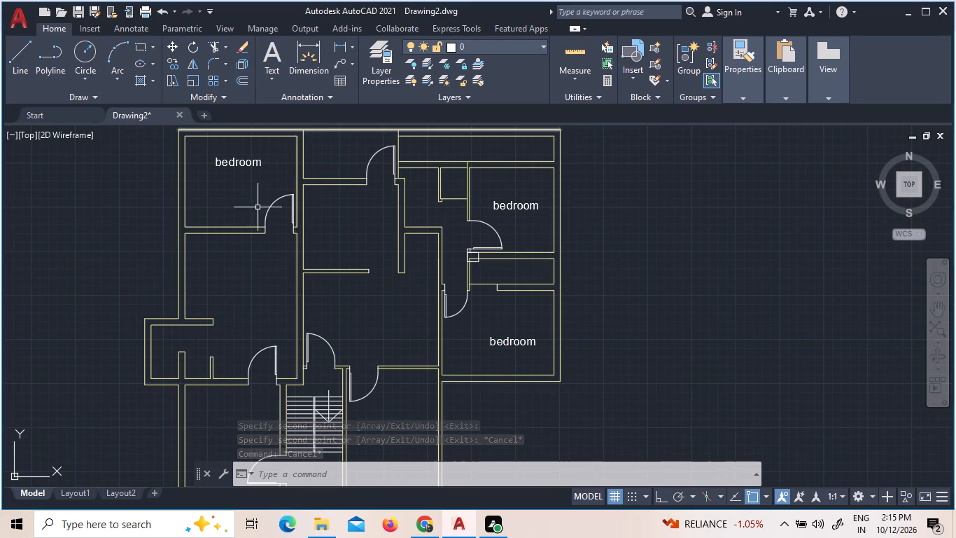
Add a multiline text label "Kitchen" with 1' text height in the room directly below the first bedroom.
left_click(281, 51)
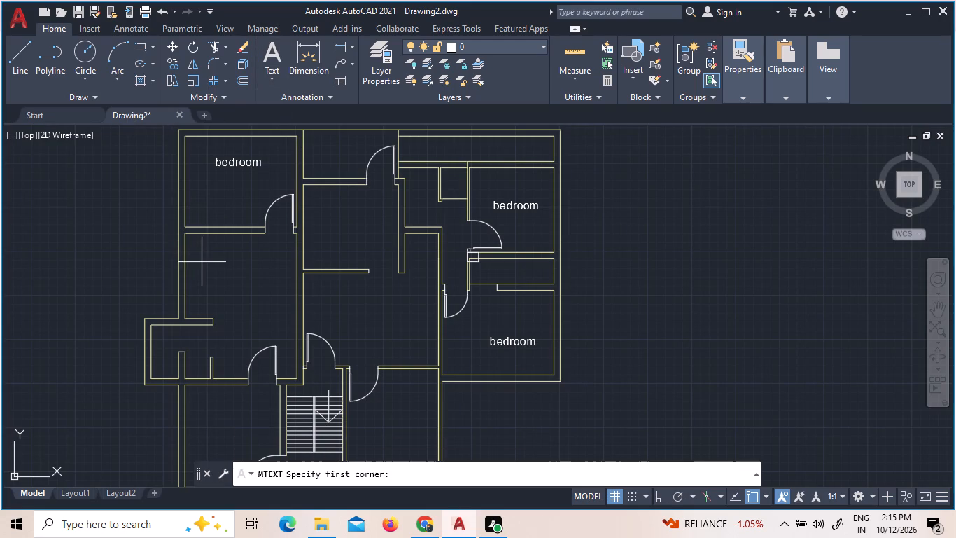
left_click(216, 270)
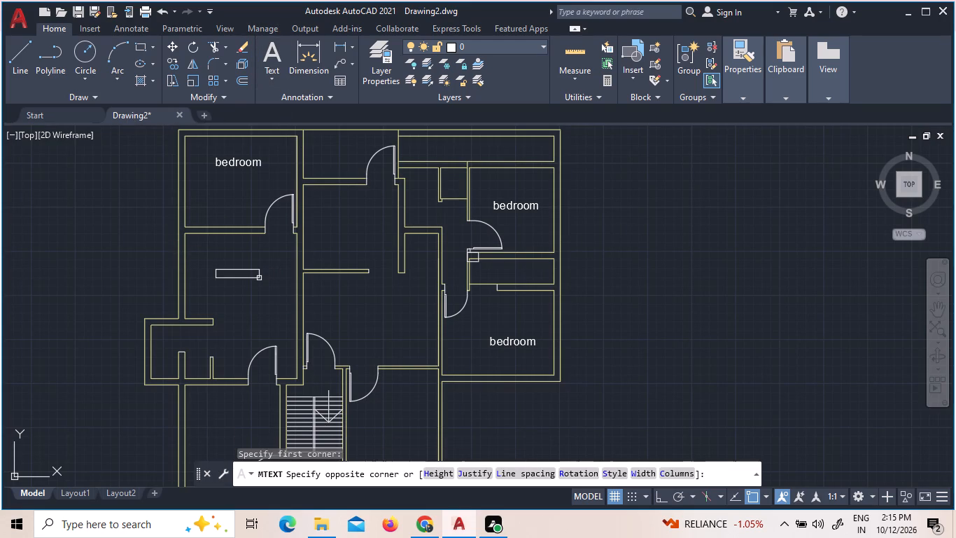
left_click(259, 278)
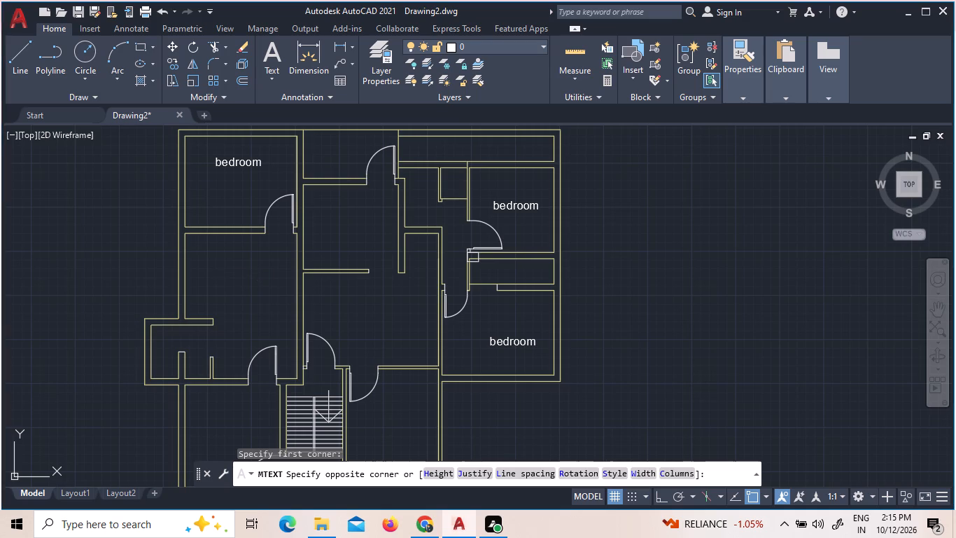
key("k")
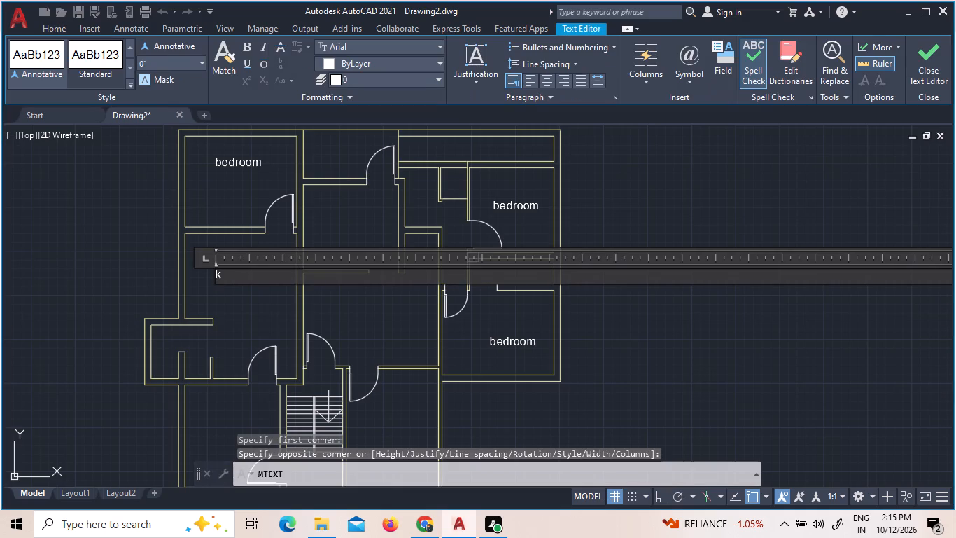
key("BackSpace")
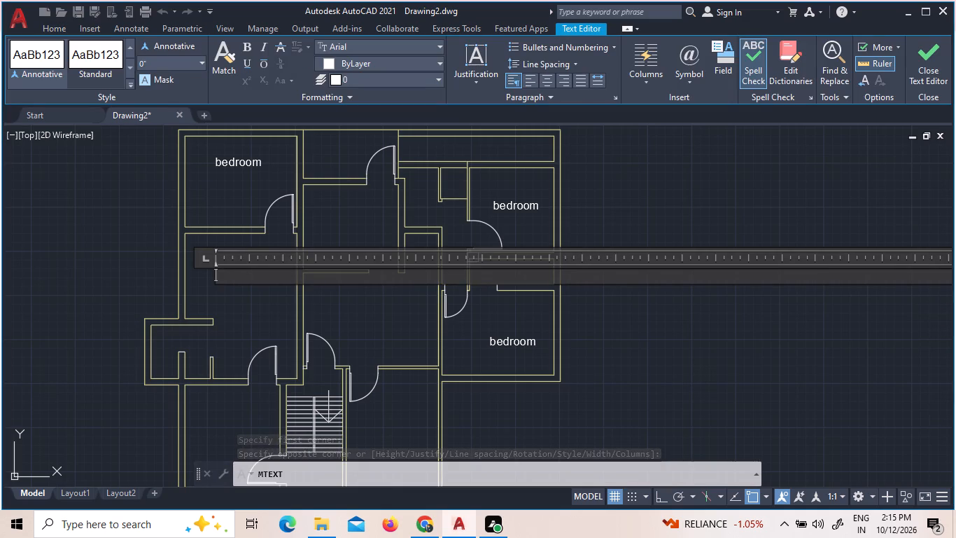
key("k")
key("i")
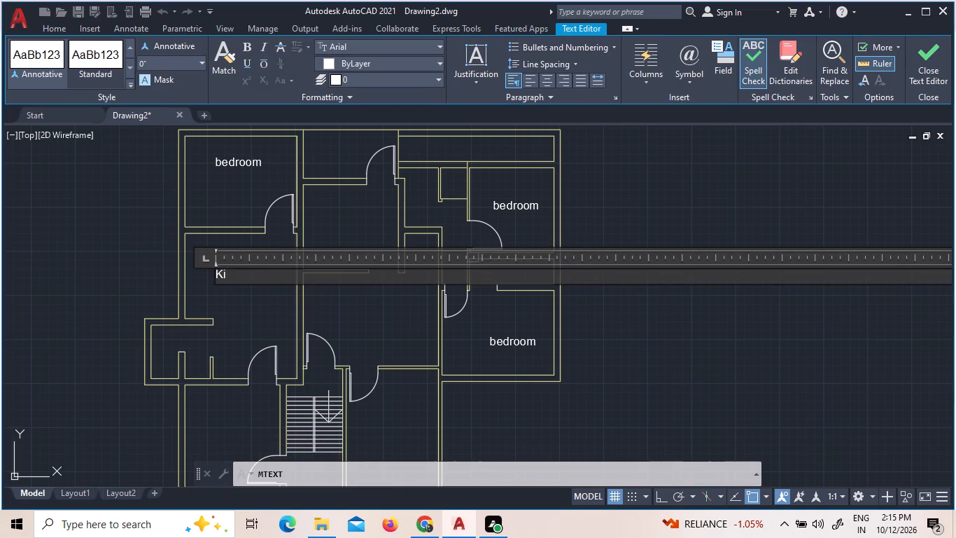
type("tchen")
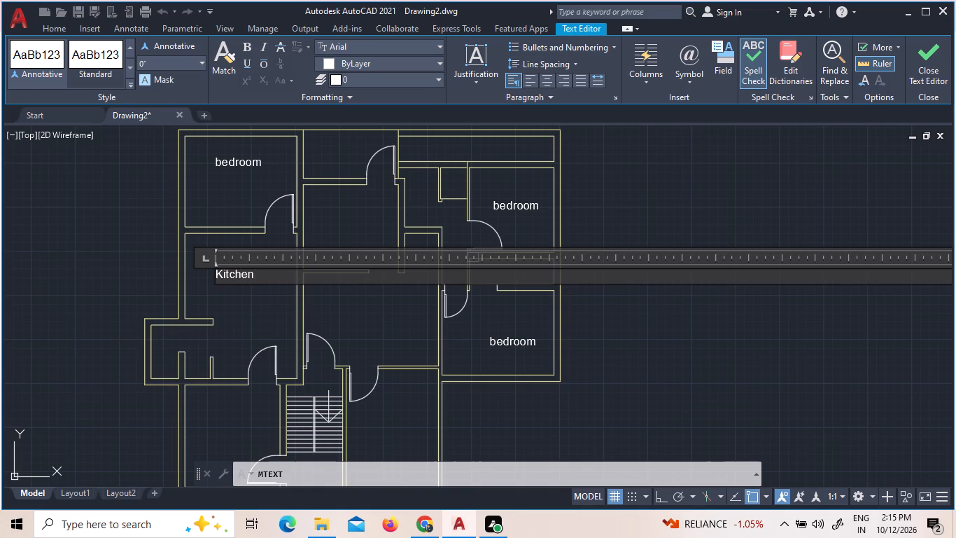
key("space")
left_click_drag(258, 273, 255, 271)
left_click_drag(255, 271, 213, 265)
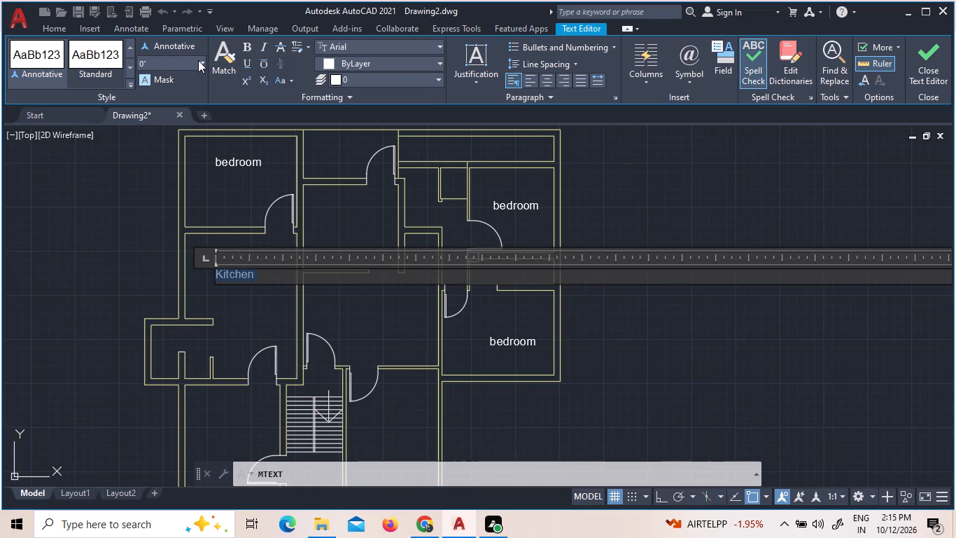
left_click(199, 60)
left_click(178, 78)
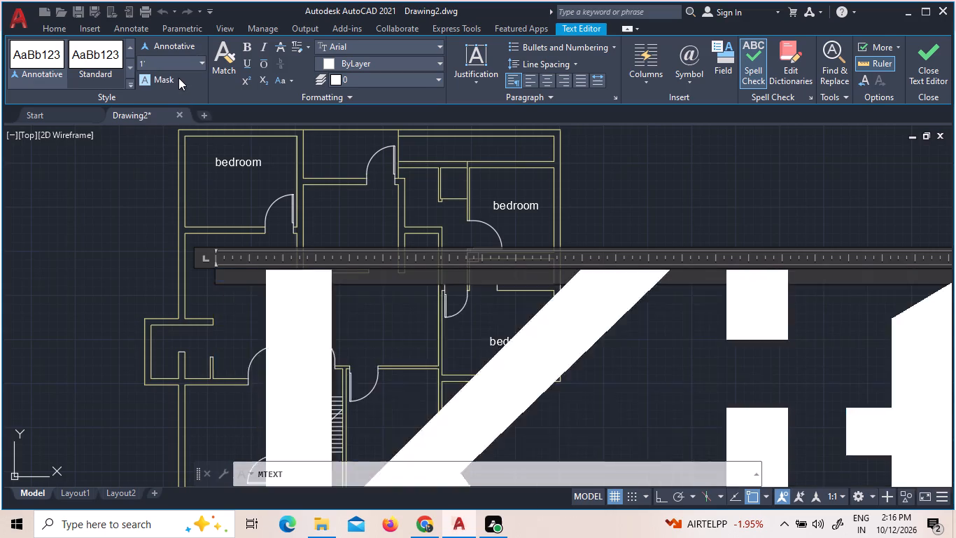
left_click(150, 276)
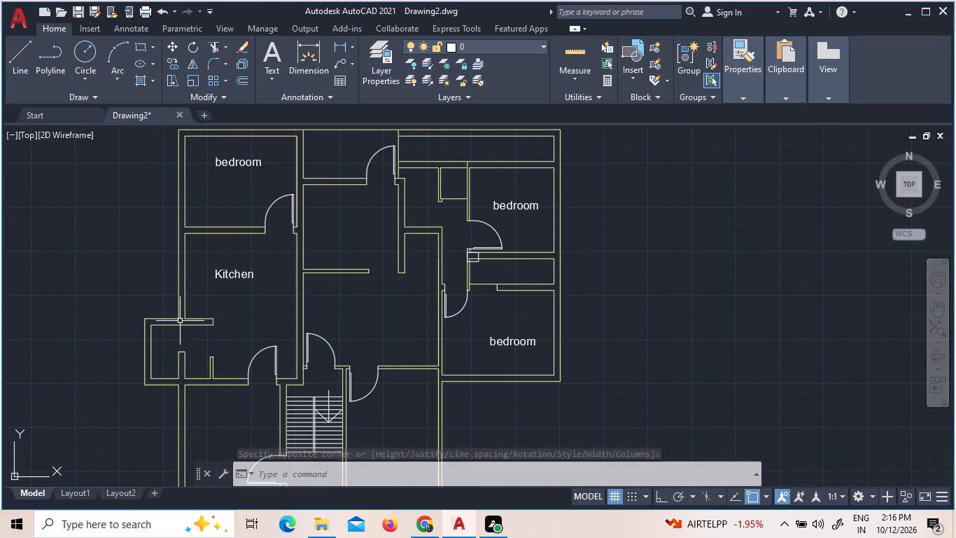
Copy the "Kitchen" label once into the upper middle room, east of the original.
left_click(235, 274)
right_click(229, 273)
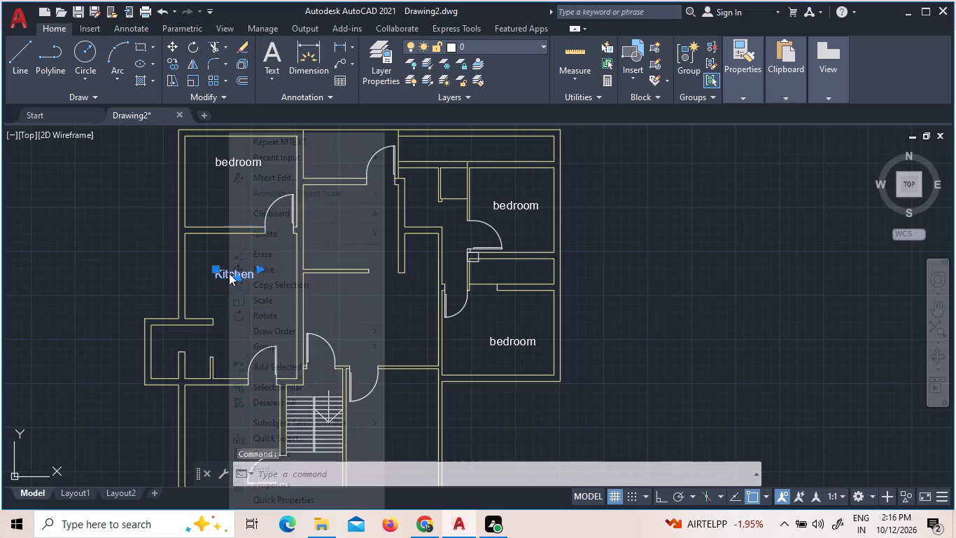
double_click(260, 283)
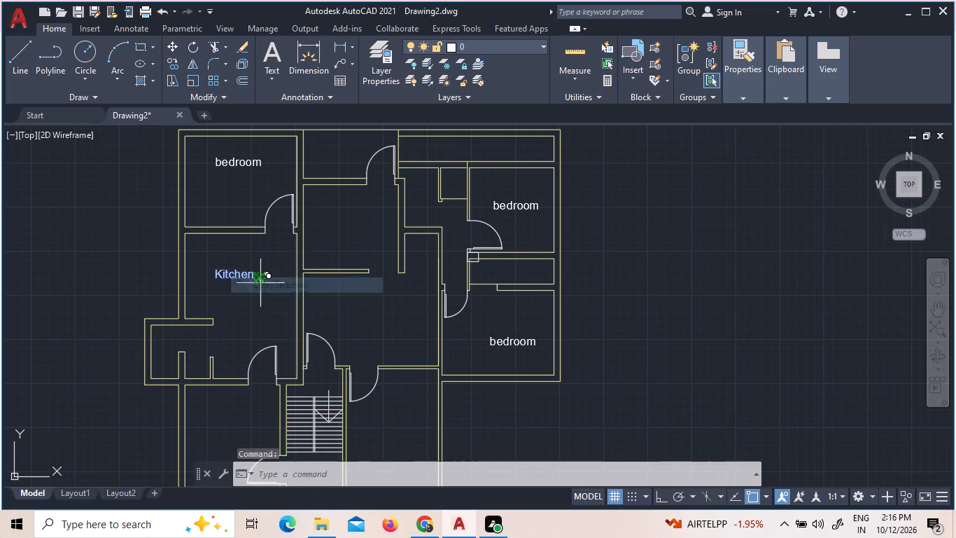
left_click(369, 233)
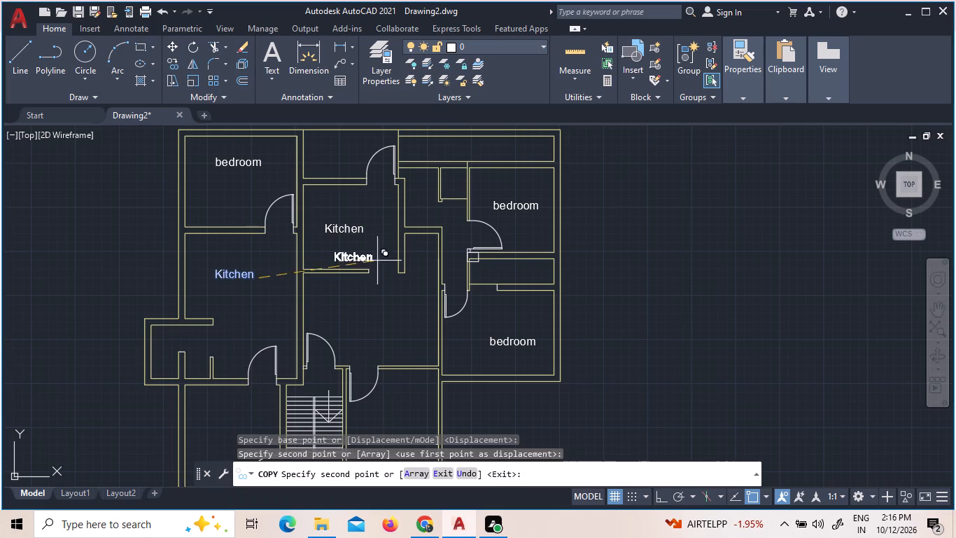
key("Escape")
key("Escape")
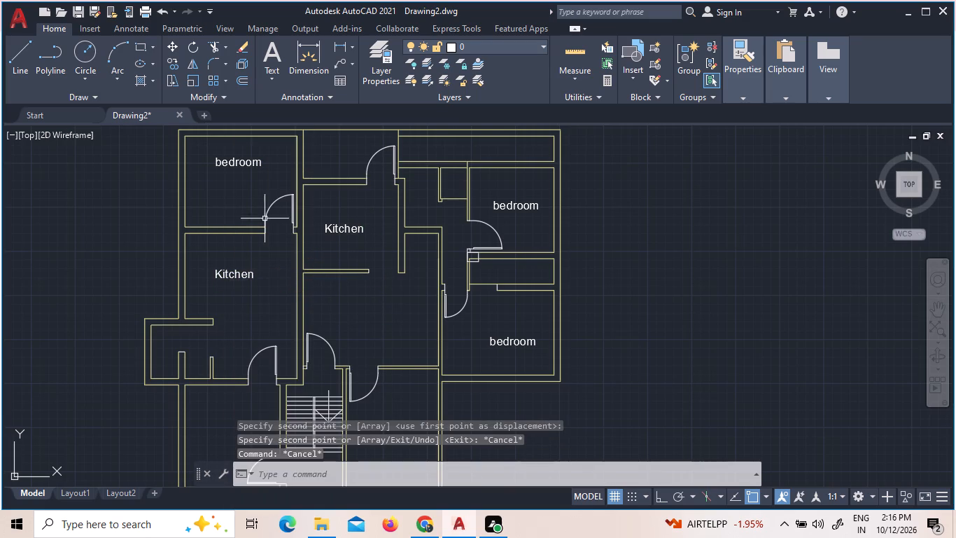
Add a multiline text label "Dining" with 1' text height below the original "Kitchen" label in the same room.
left_click(273, 60)
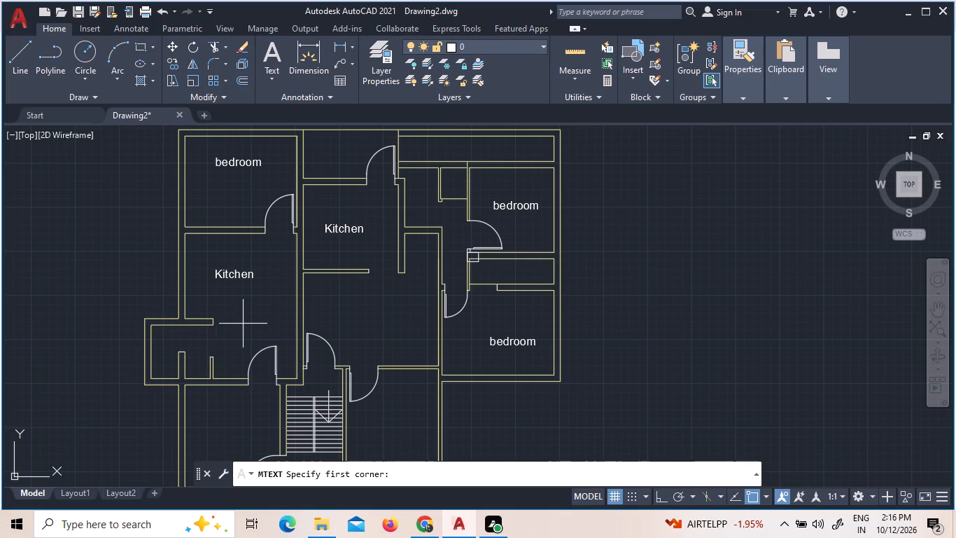
left_click_drag(237, 306, 262, 313)
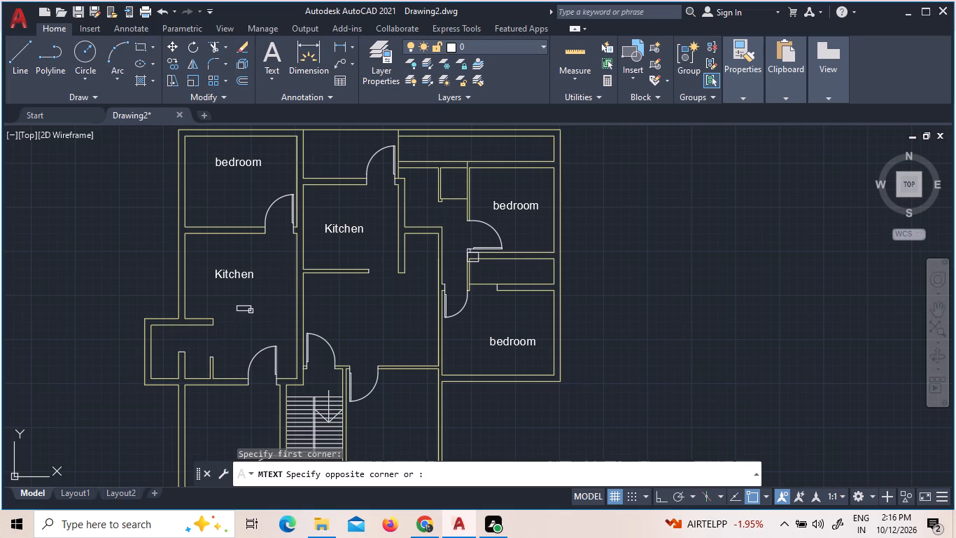
left_click(284, 326)
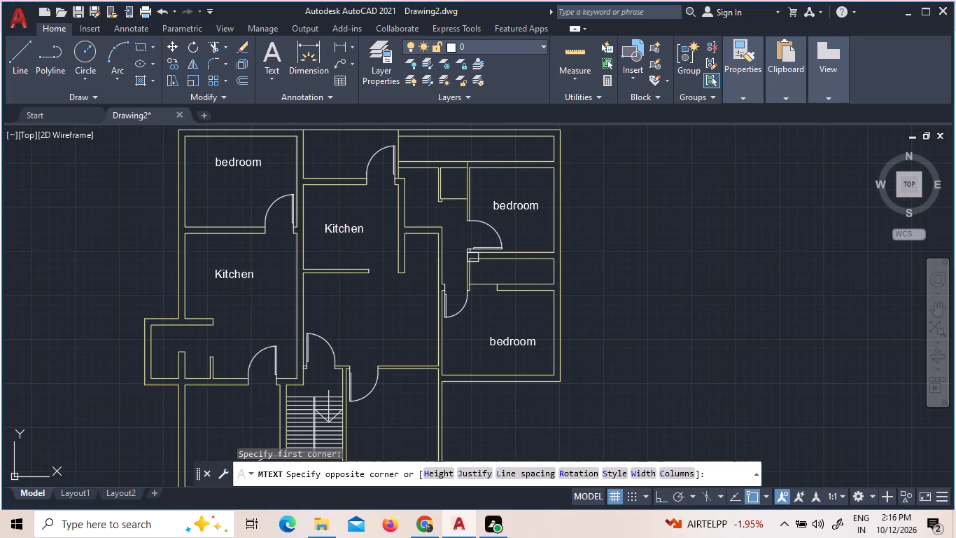
key("d")
key("i")
key("n")
type("in")
key("BackSpace")
key("BackSpace")
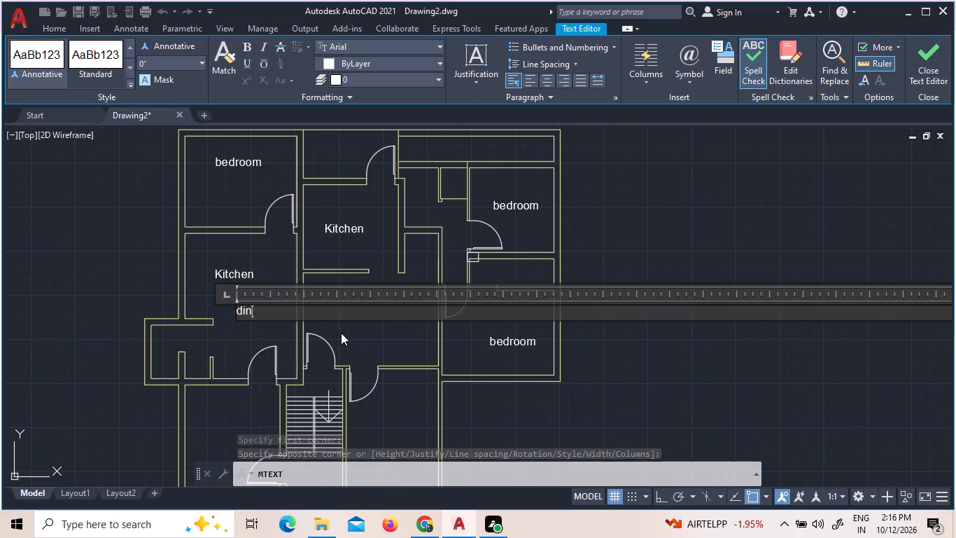
key("BackSpace")
key("BackSpace")
key("BackSpace")
key("d")
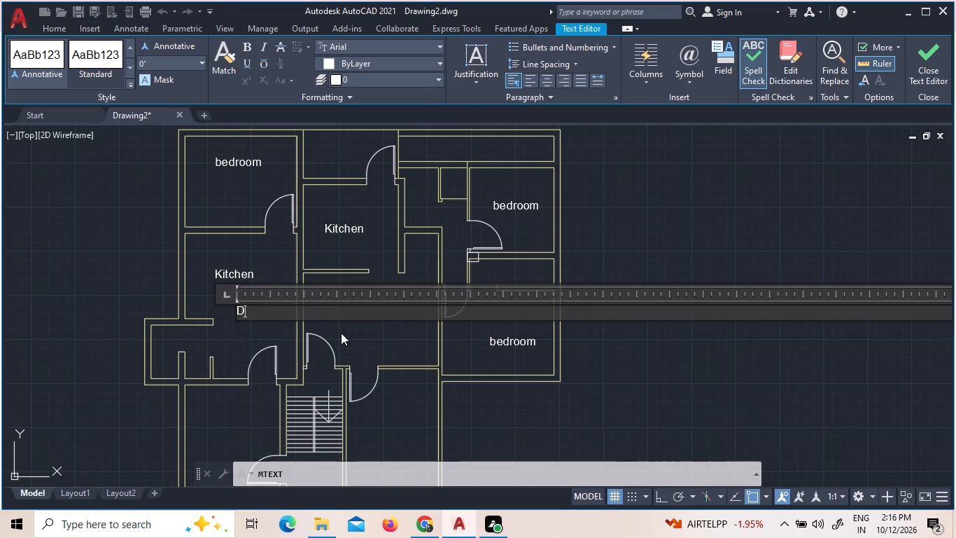
type("ining")
key("space")
left_click_drag(274, 315, 221, 312)
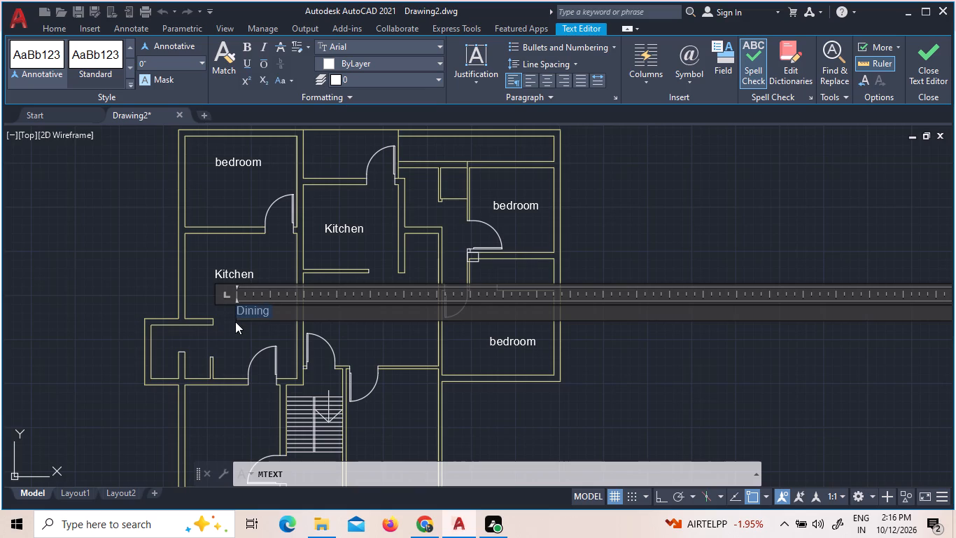
left_click(204, 58)
left_click(183, 88)
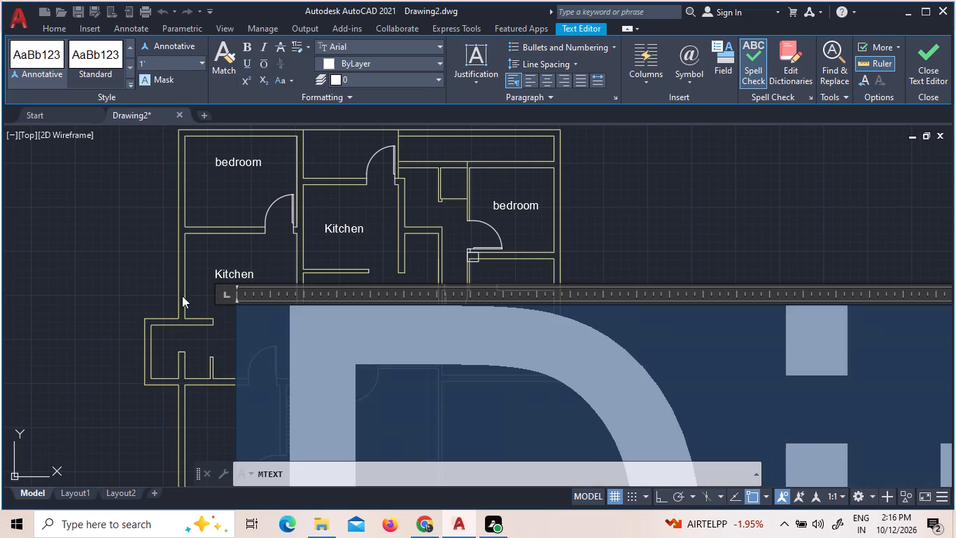
left_click(132, 282)
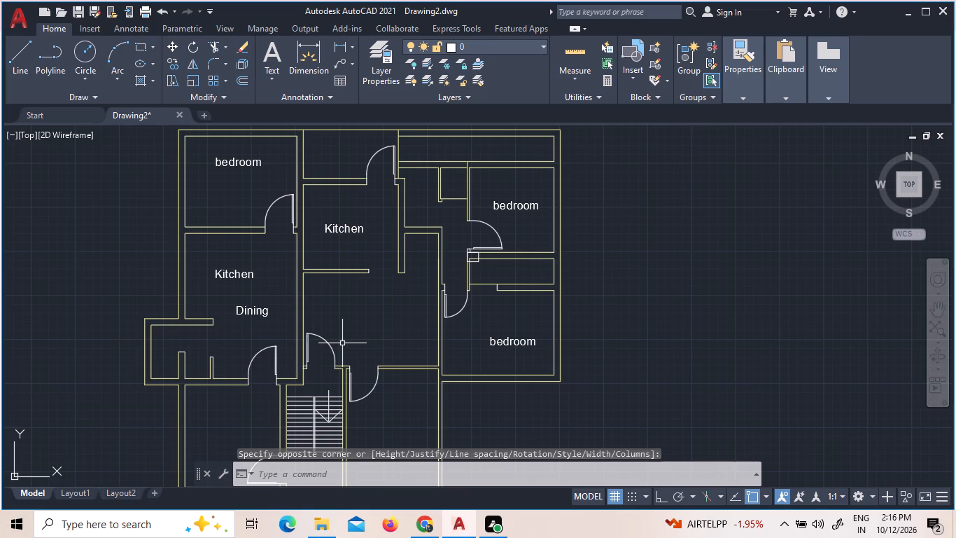
Copy the "Dining" label once into the middle room, below the second "Kitchen" label.
left_click(259, 306)
left_click(246, 316)
right_click(246, 316)
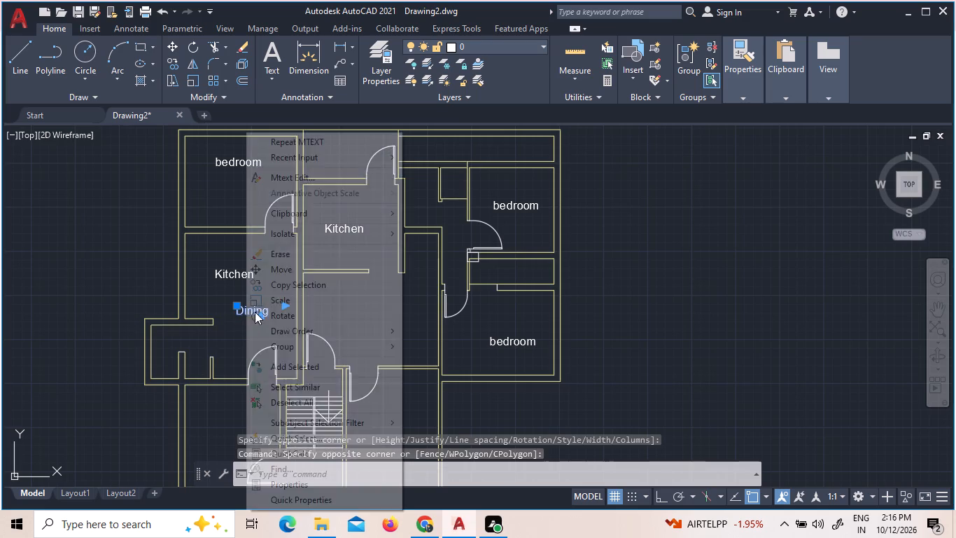
left_click(269, 281)
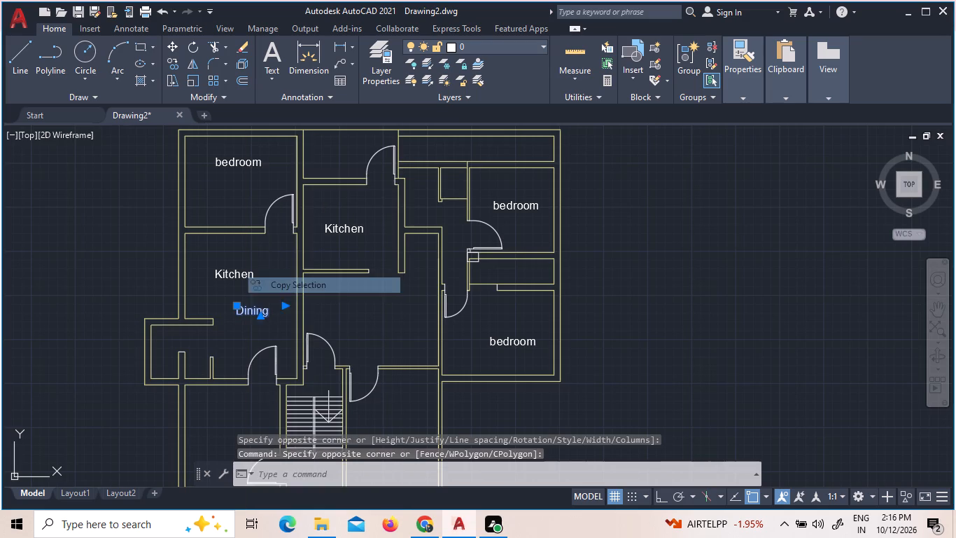
left_click(247, 315)
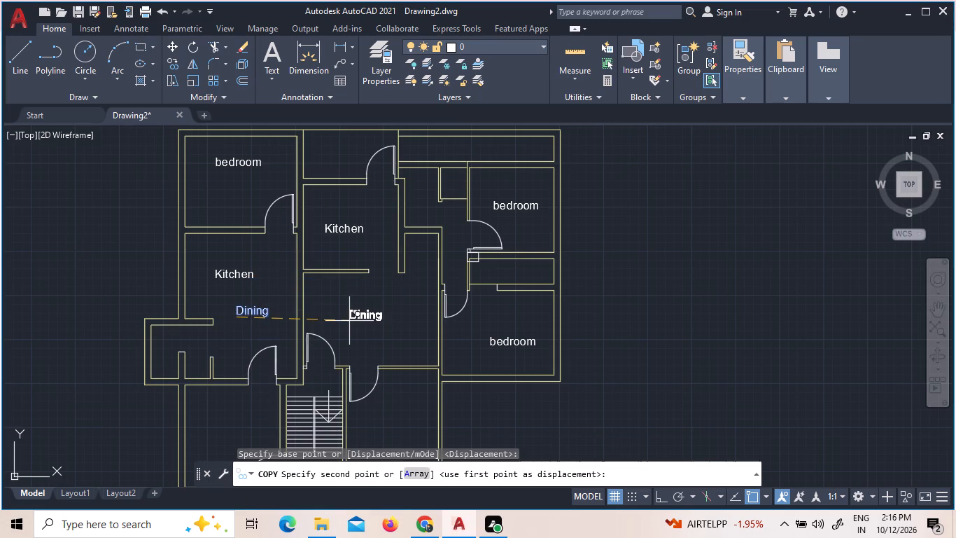
left_click(350, 321)
scroll(340, 311, "down", 2)
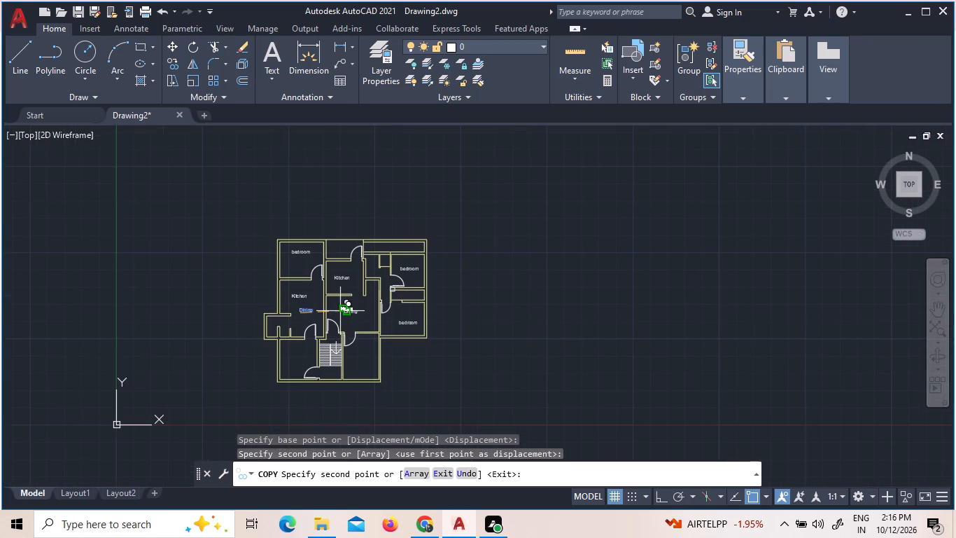
scroll(340, 311, "down", 1)
key("Escape")
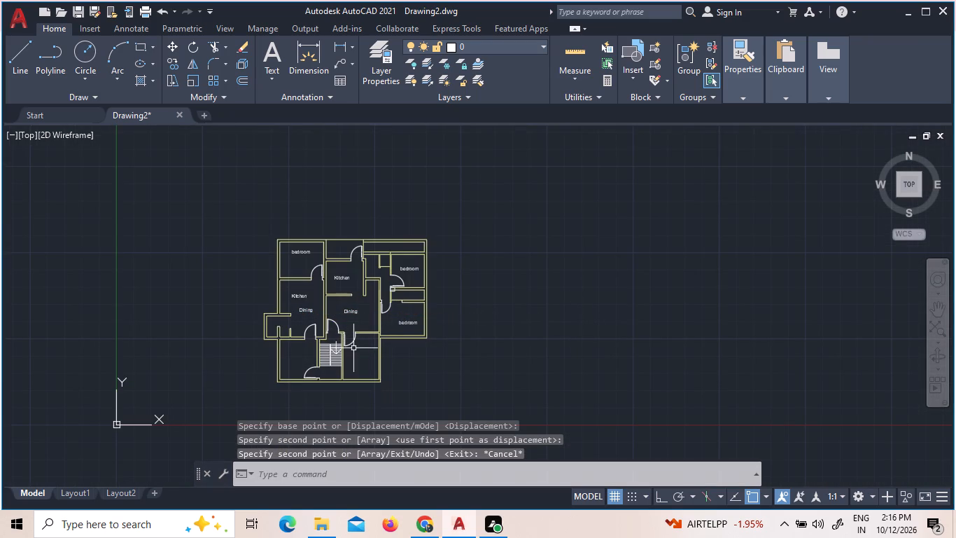
Add a multiline text label "Living hall" with 1' text height in the room west of the staircase.
scroll(351, 348, "up", 2)
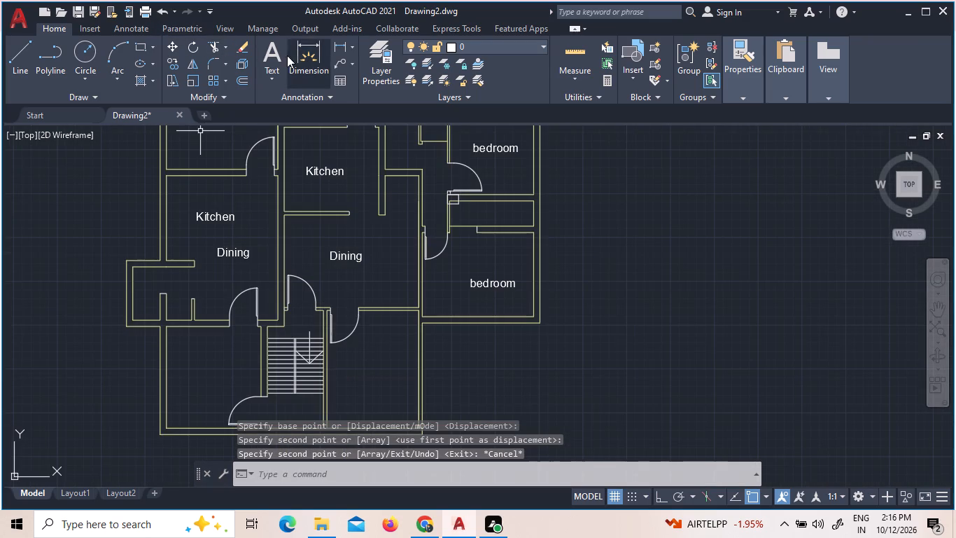
left_click(270, 51)
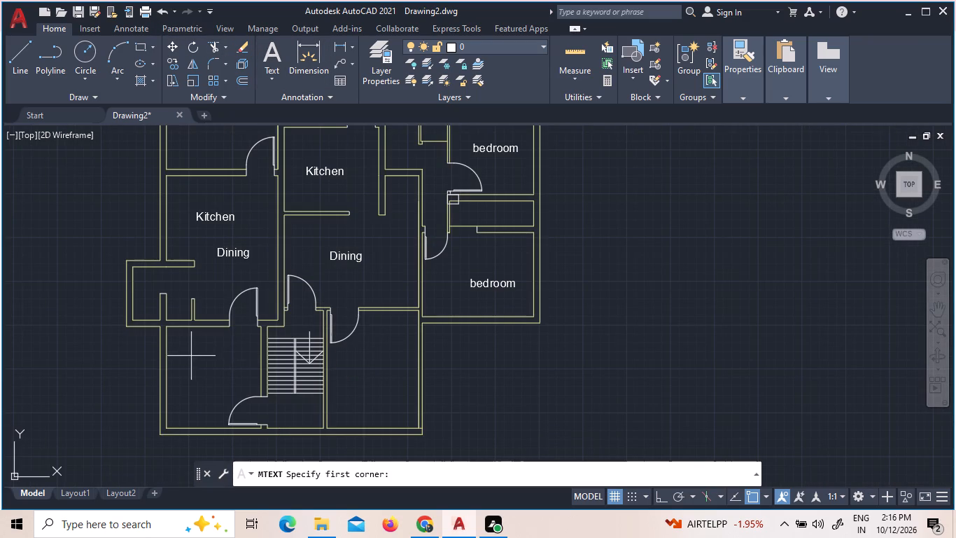
left_click(191, 356)
left_click(232, 383)
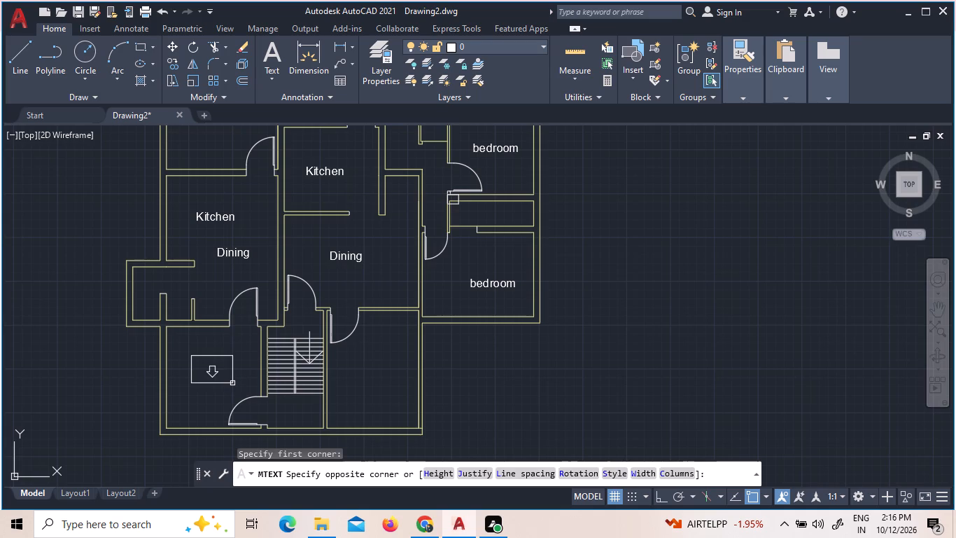
key("l")
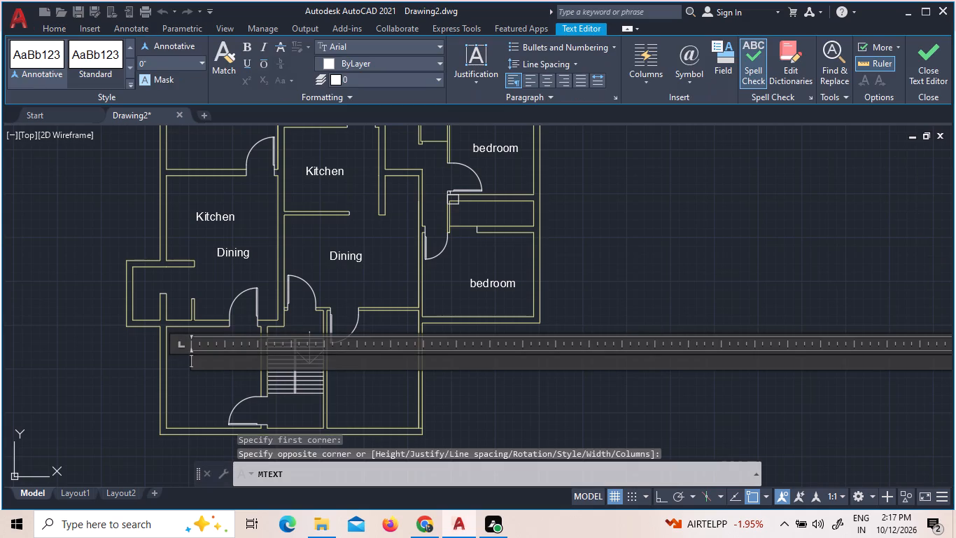
key("BackSpace")
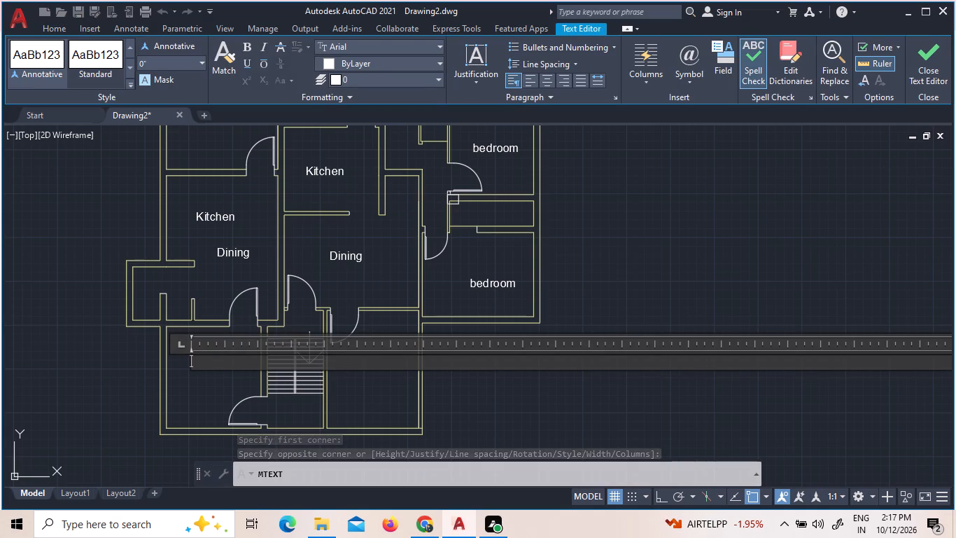
key("l")
key("i")
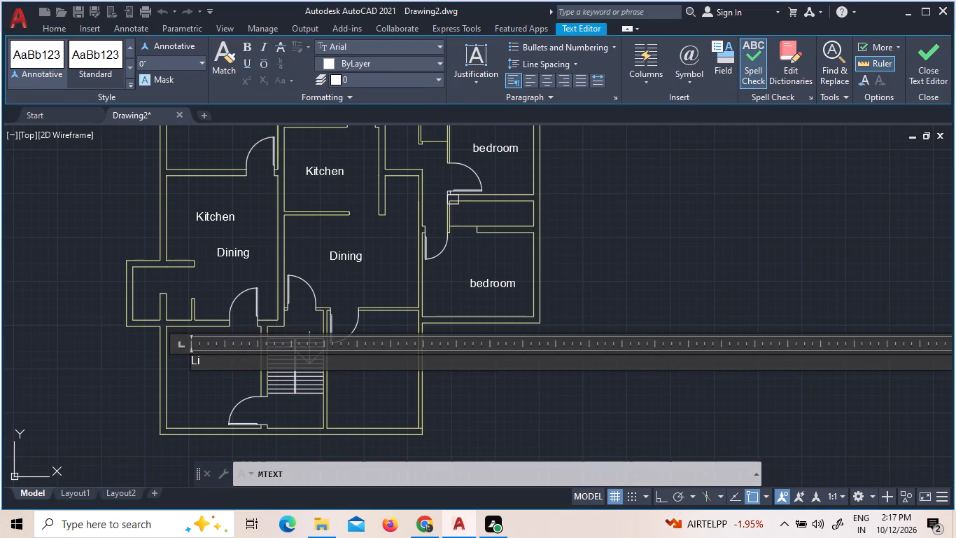
type("ving h")
type("ll")
key("BackSpace")
key("BackSpace")
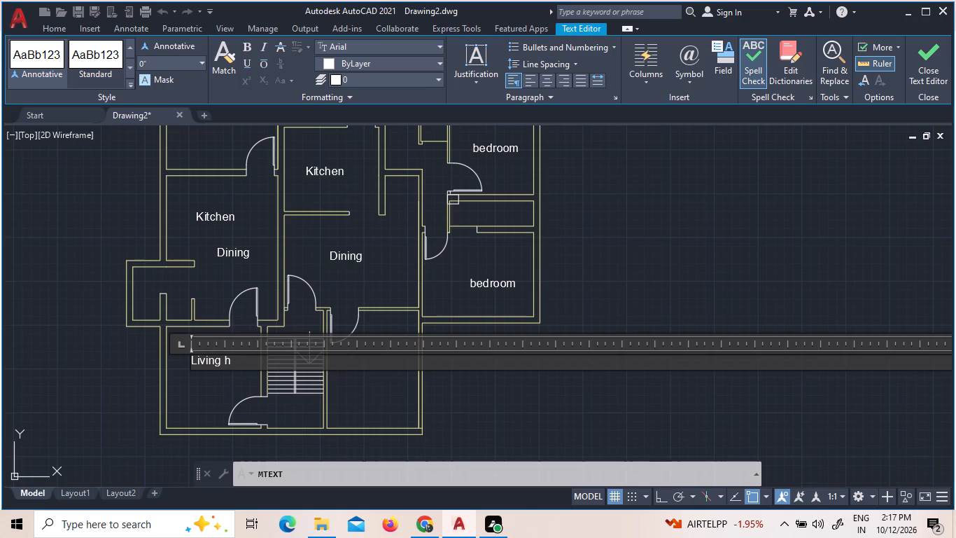
type("all")
left_click_drag(246, 359, 153, 357)
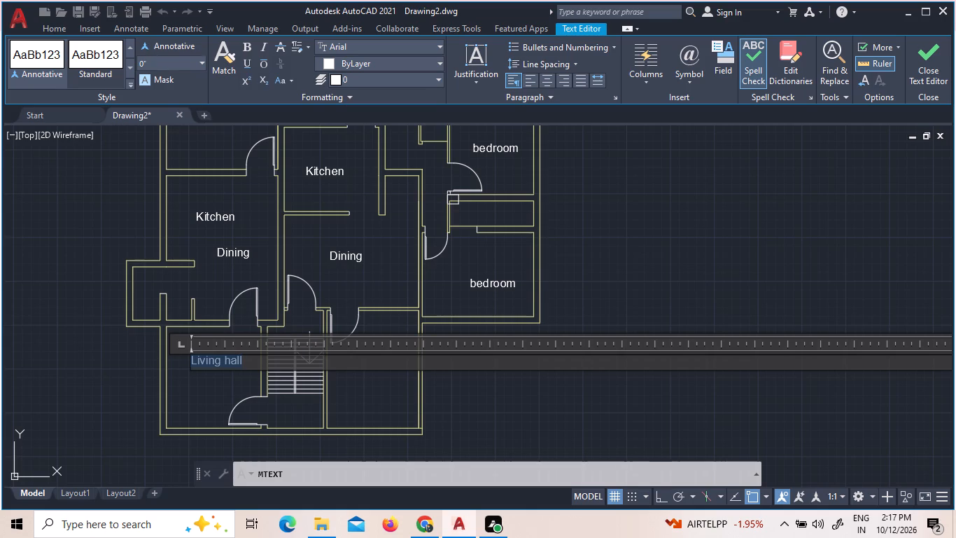
left_click(203, 64)
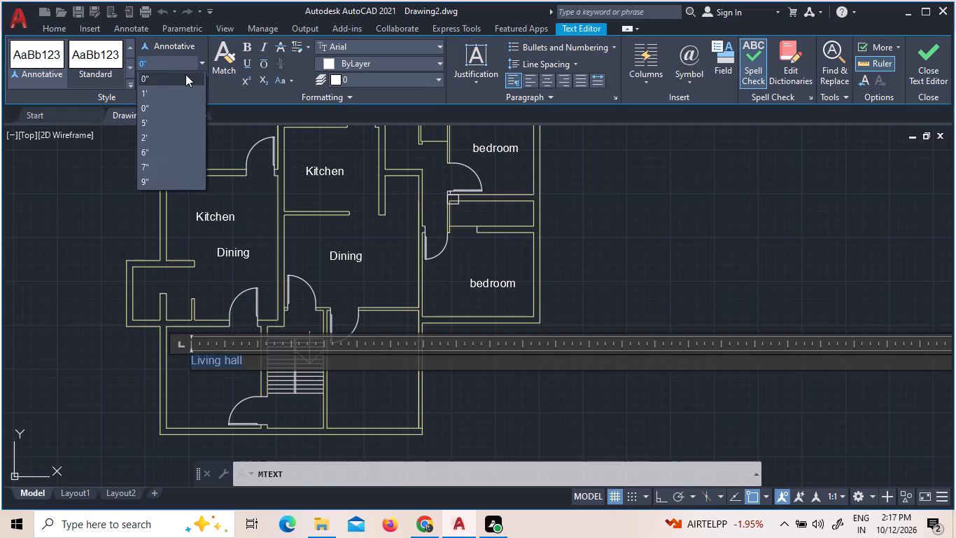
left_click(172, 90)
left_click(129, 177)
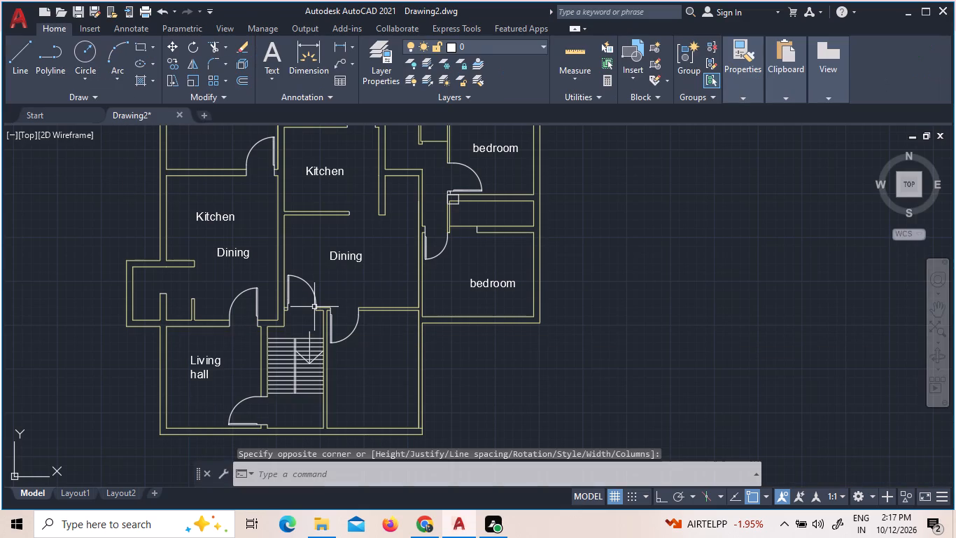
Copy the "Living hall" label once into the room east of the staircase.
scroll(219, 396, "up", 2)
left_click(198, 376)
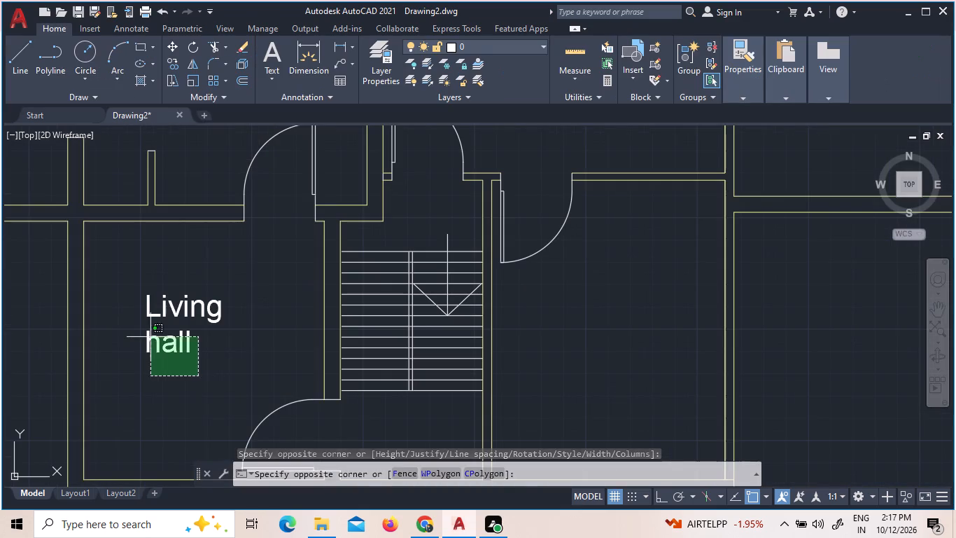
left_click(130, 320)
right_click(130, 320)
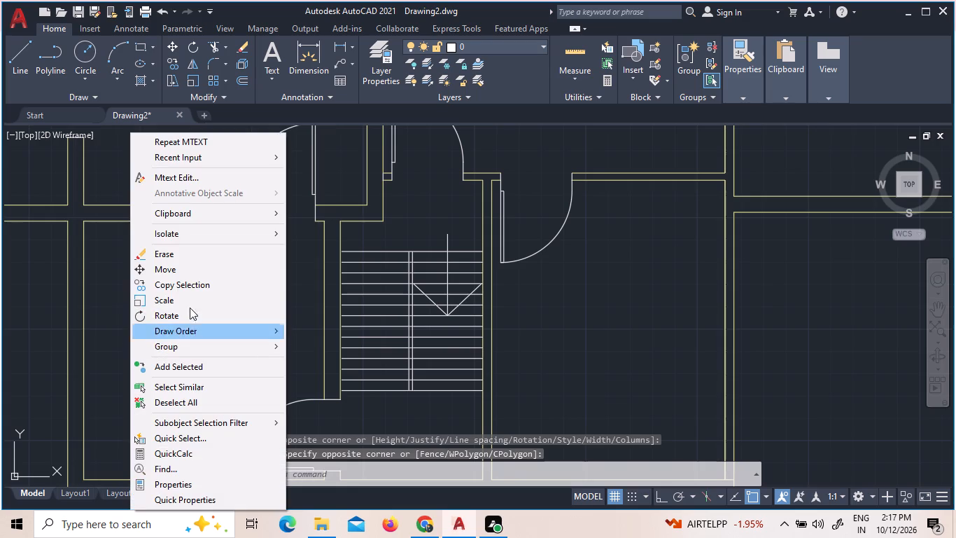
left_click(188, 287)
left_click(177, 308)
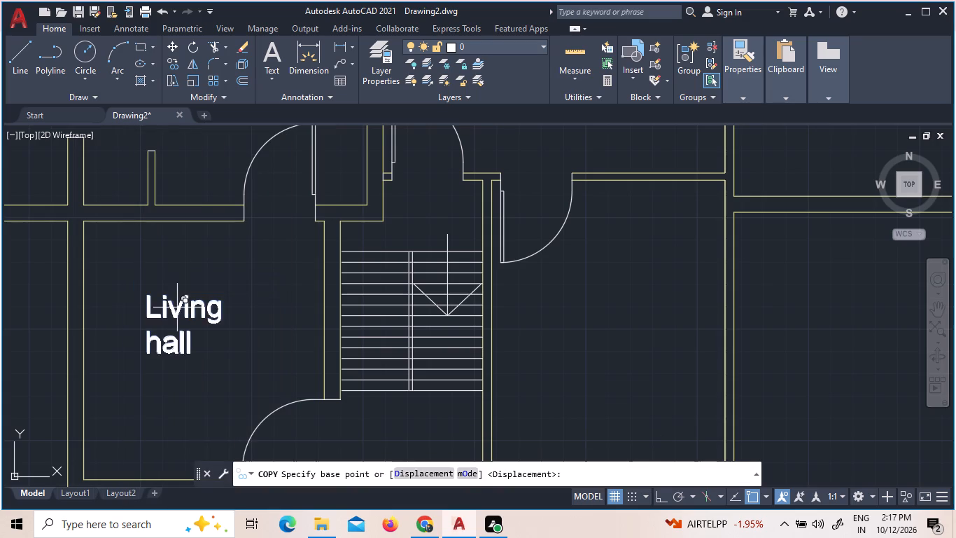
left_click(626, 327)
scroll(586, 310, "down", 3)
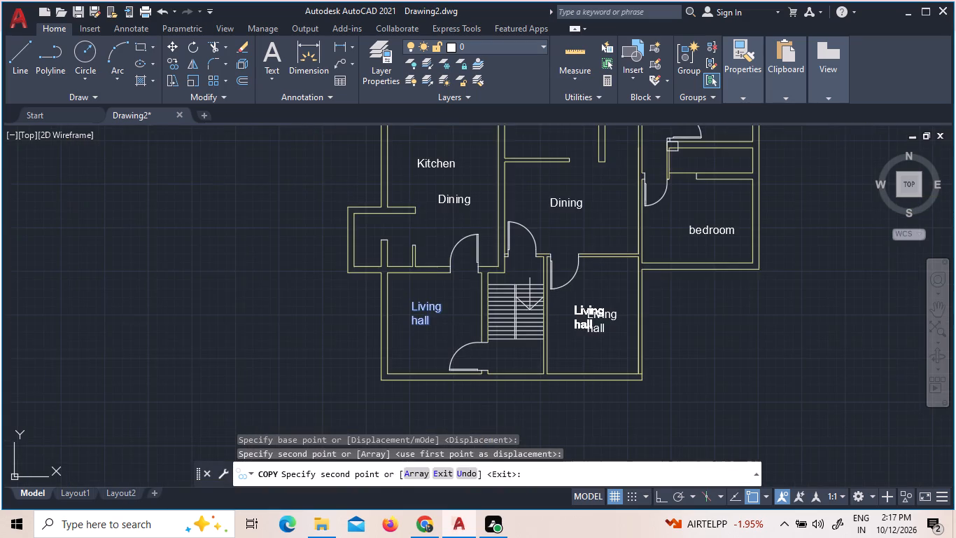
scroll(579, 303, "down", 2)
scroll(649, 181, "up", 2)
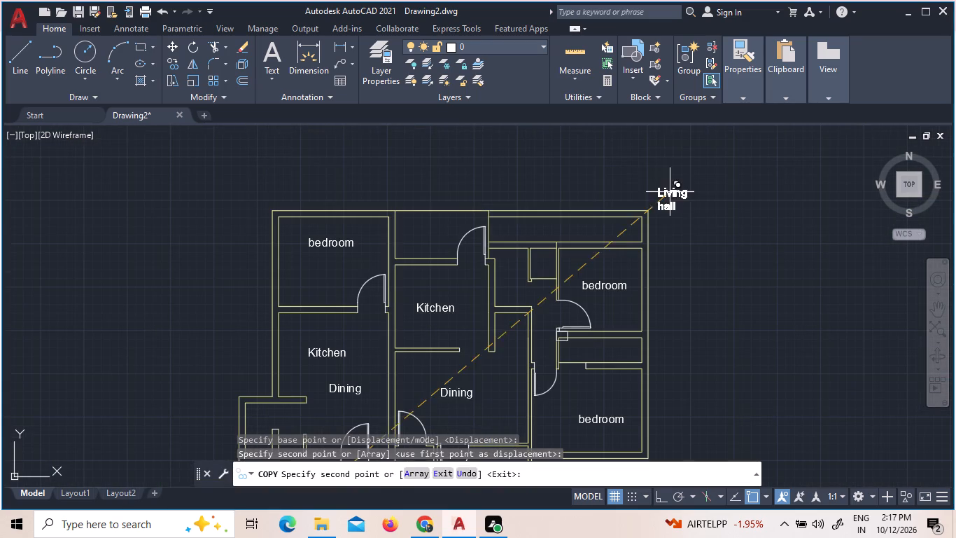
key("Escape")
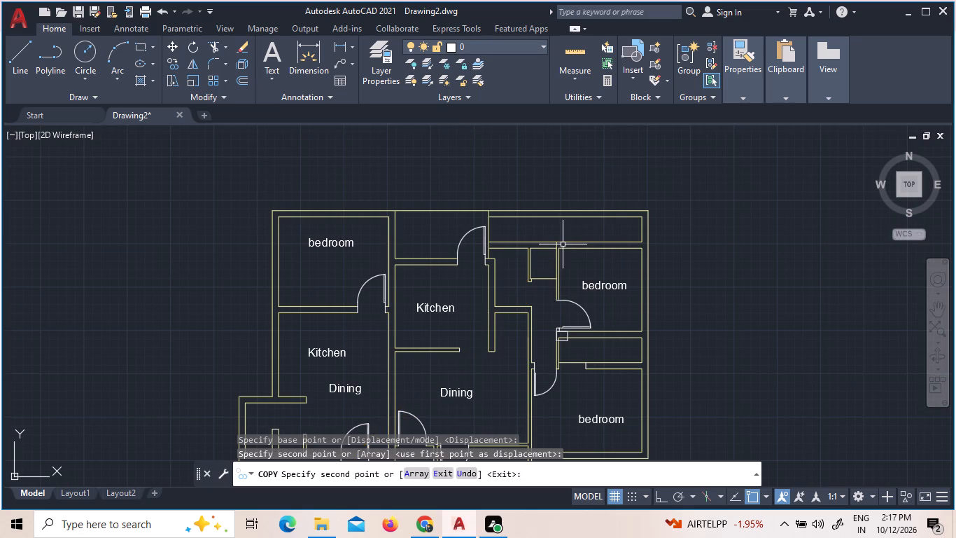
Add a multiline text label "toilet" with 7" text height in the small projecting room southwest of the original "Dining" label.
scroll(558, 247, "down", 1)
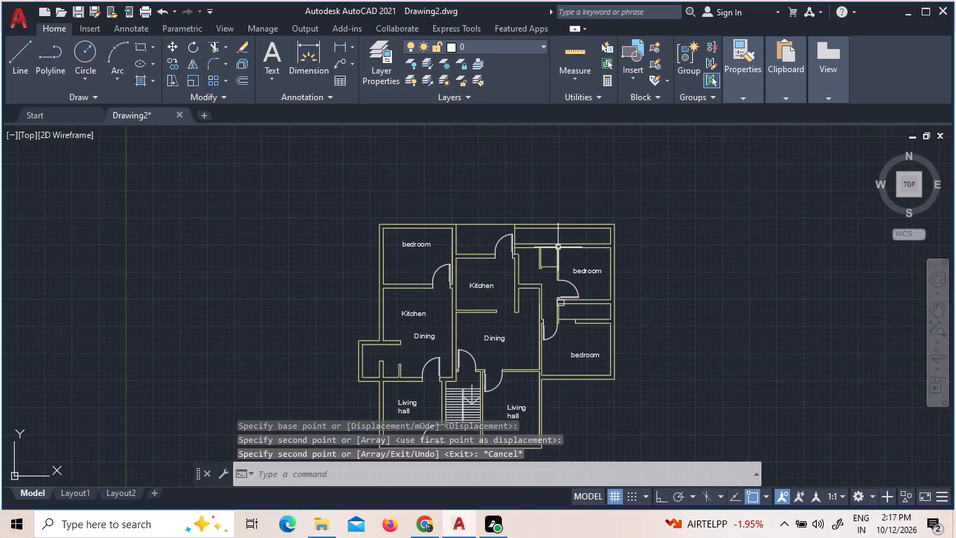
scroll(564, 291, "up", 1)
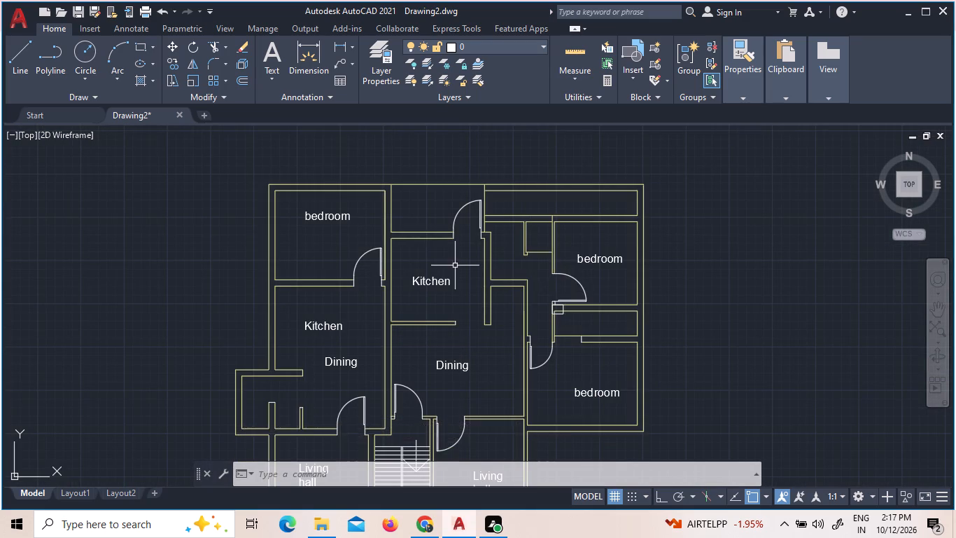
scroll(456, 263, "down", 1)
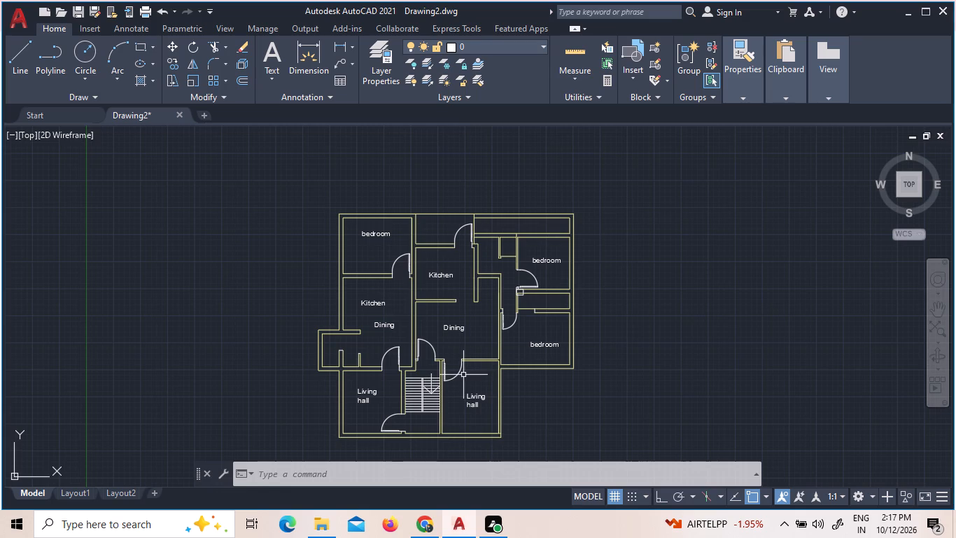
scroll(449, 377, "up", 2)
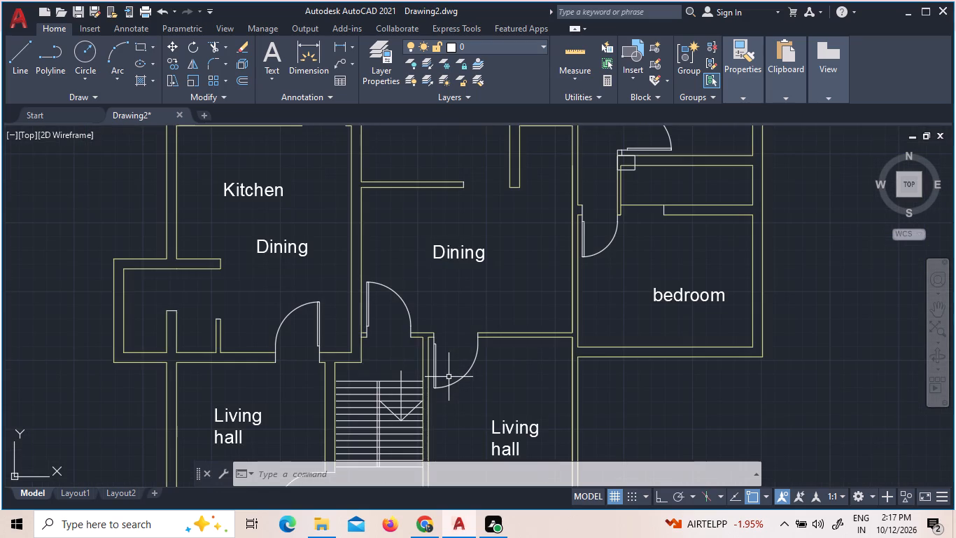
scroll(449, 377, "down", 1)
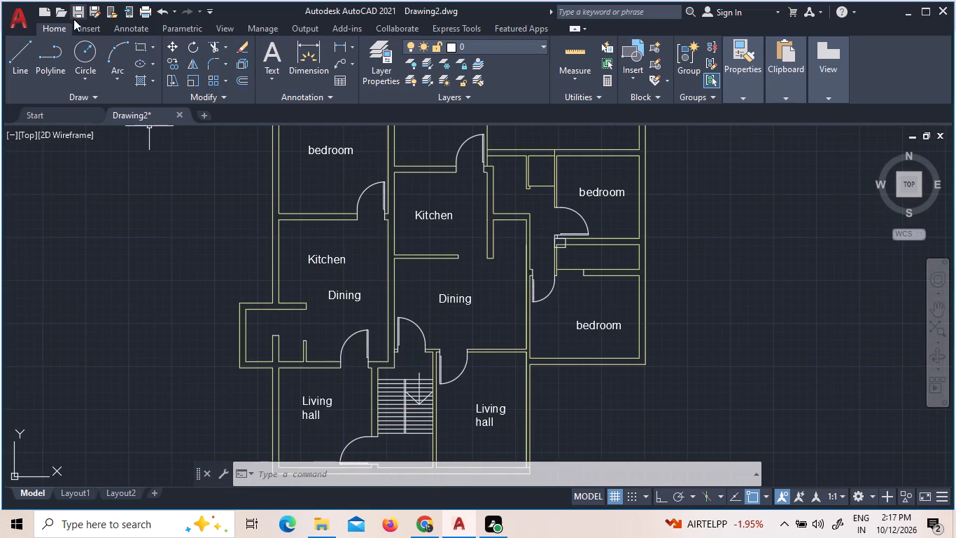
left_click(269, 54)
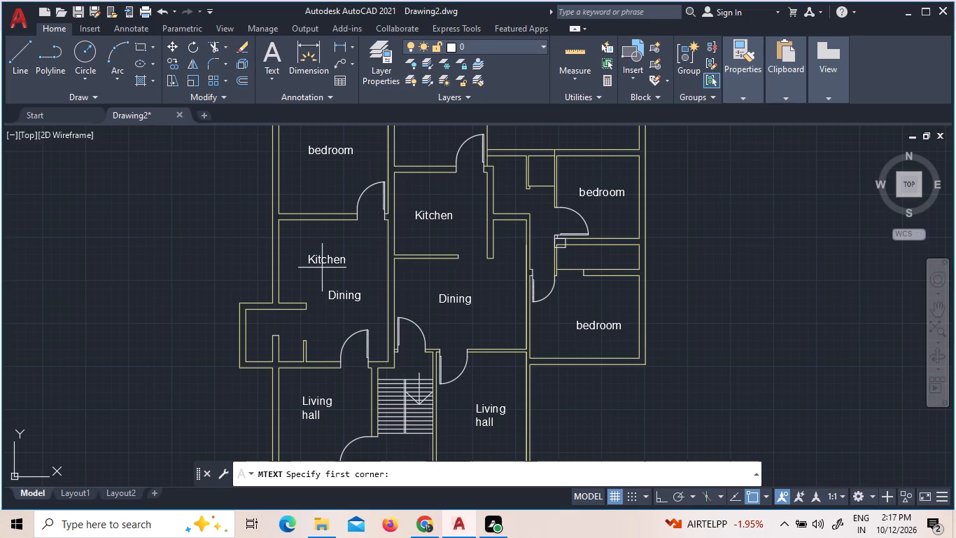
left_click(261, 316)
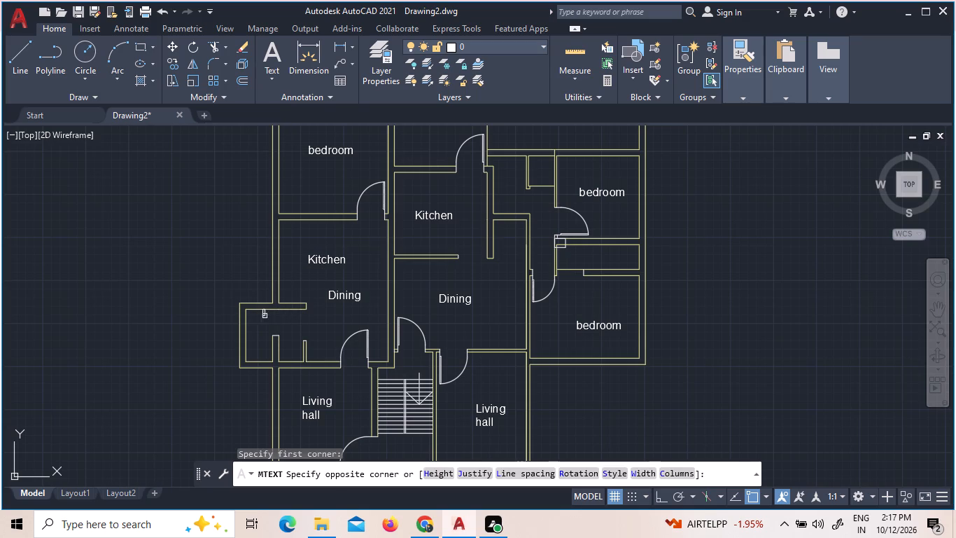
left_click(296, 324)
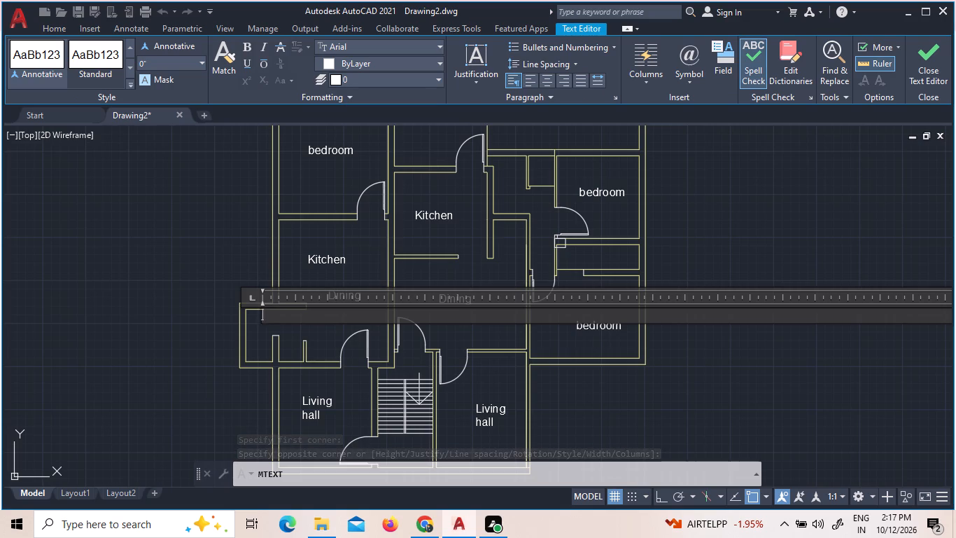
type("toil")
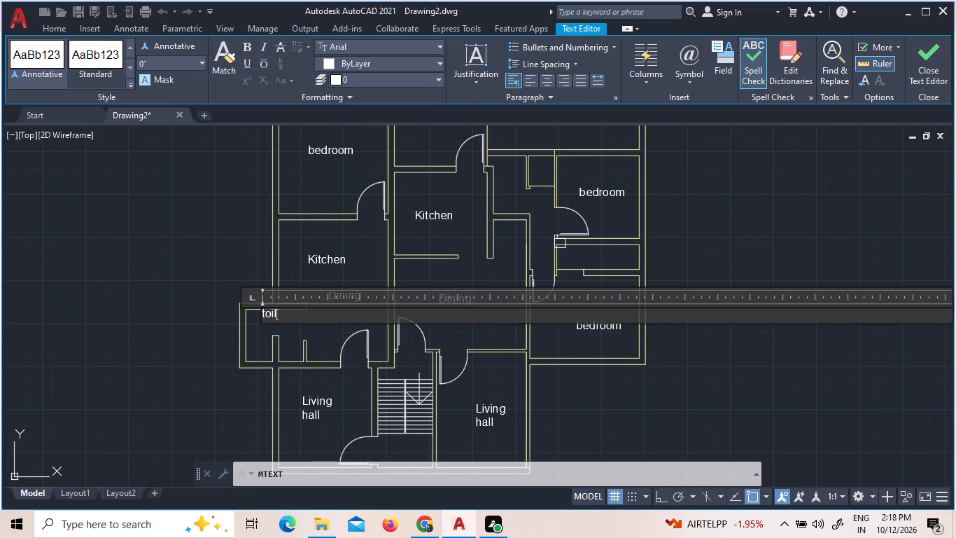
key("BackSpace")
key("BackSpace")
key("BackSpace")
key("BackSpace")
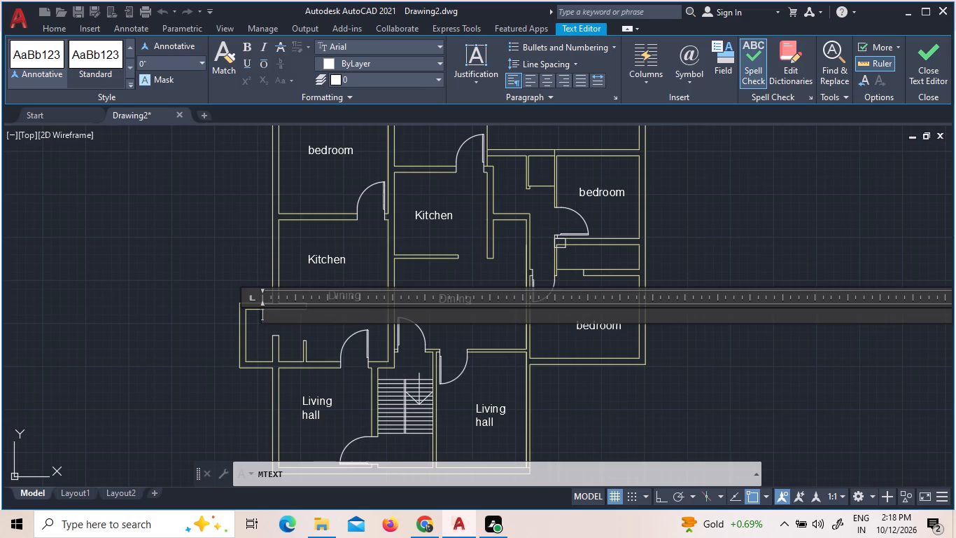
scroll(295, 318, "down", 2)
scroll(295, 332, "up", 3)
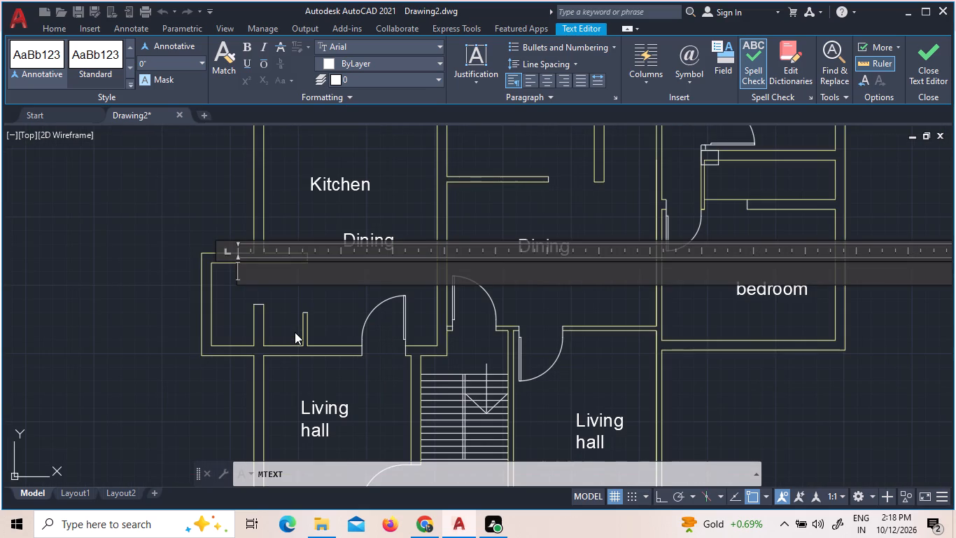
scroll(310, 338, "down", 1)
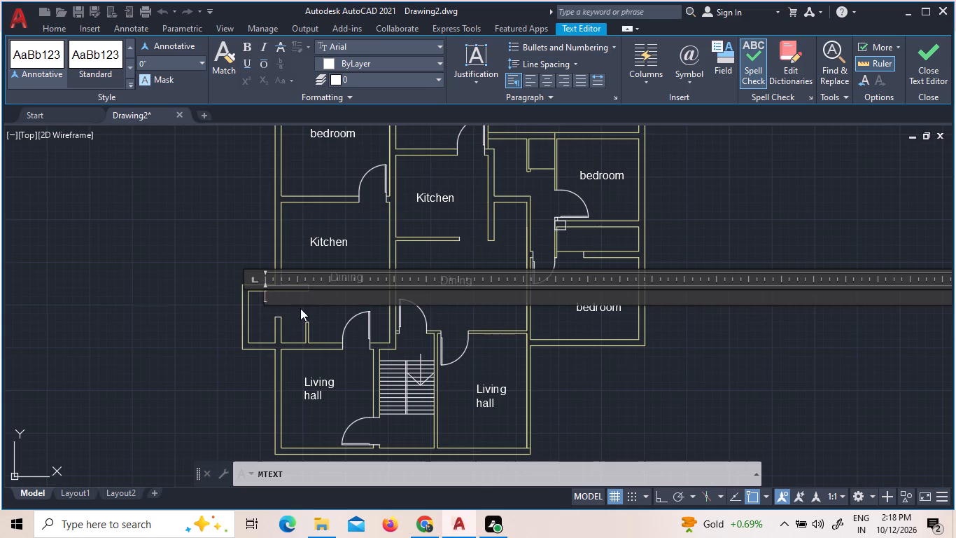
type("toilet")
left_click_drag(288, 296, 248, 293)
left_click(205, 66)
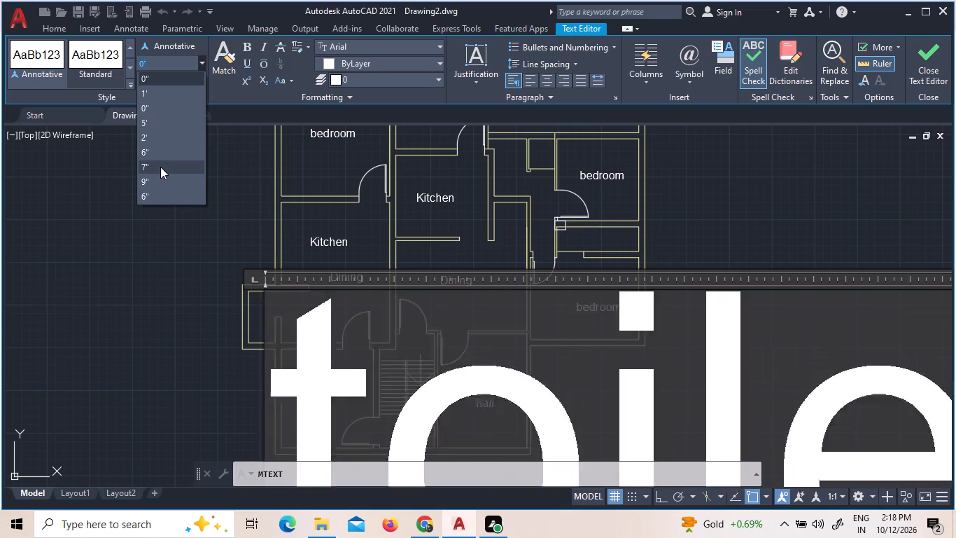
left_click(160, 167)
left_click(197, 210)
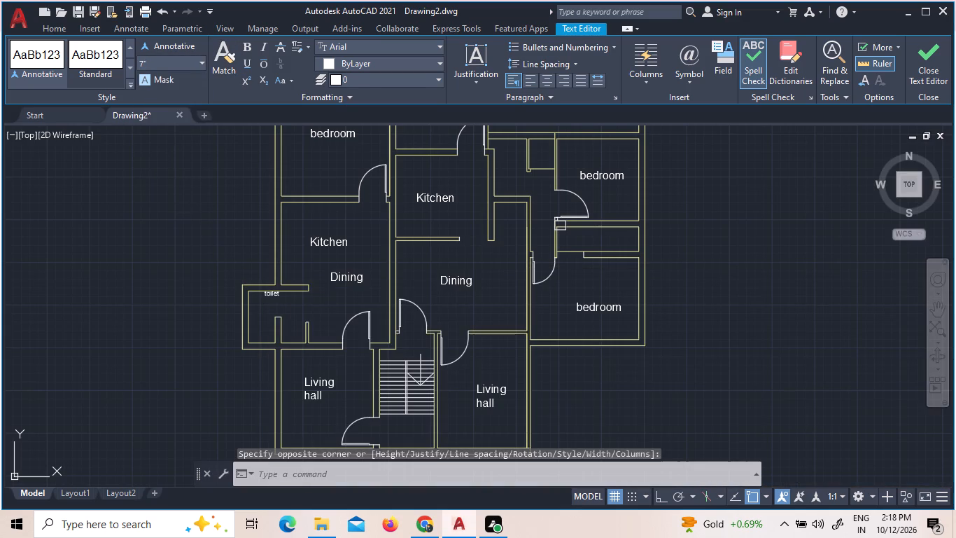
Set the text height of the "toilet" label in the small projecting west room to 1'.
triple_click(275, 296)
left_click(275, 296)
triple_click(275, 296)
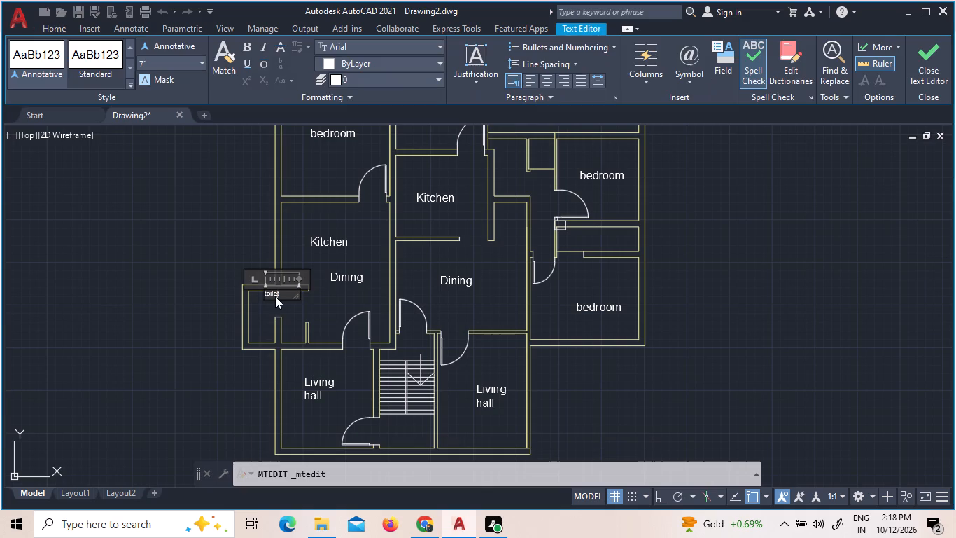
left_click(200, 62)
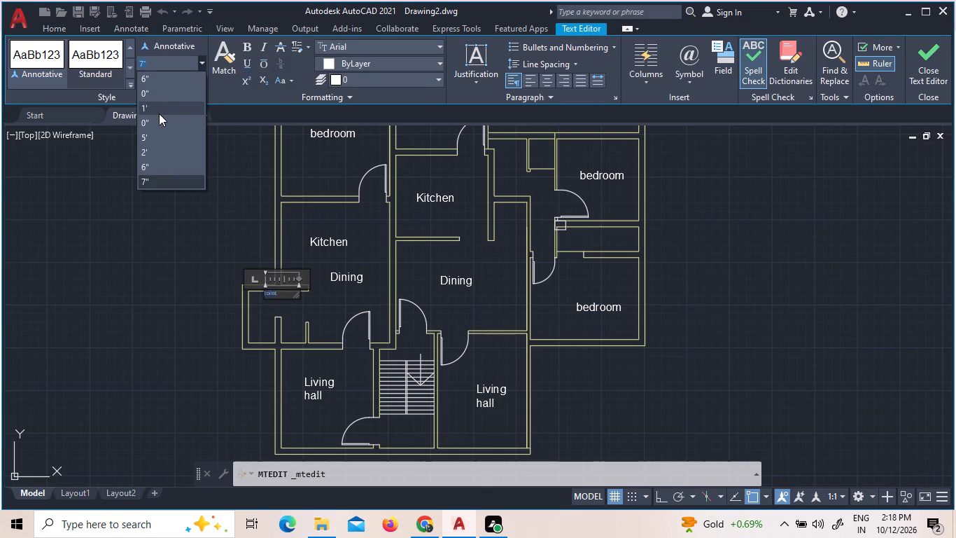
left_click(158, 113)
left_click(179, 181)
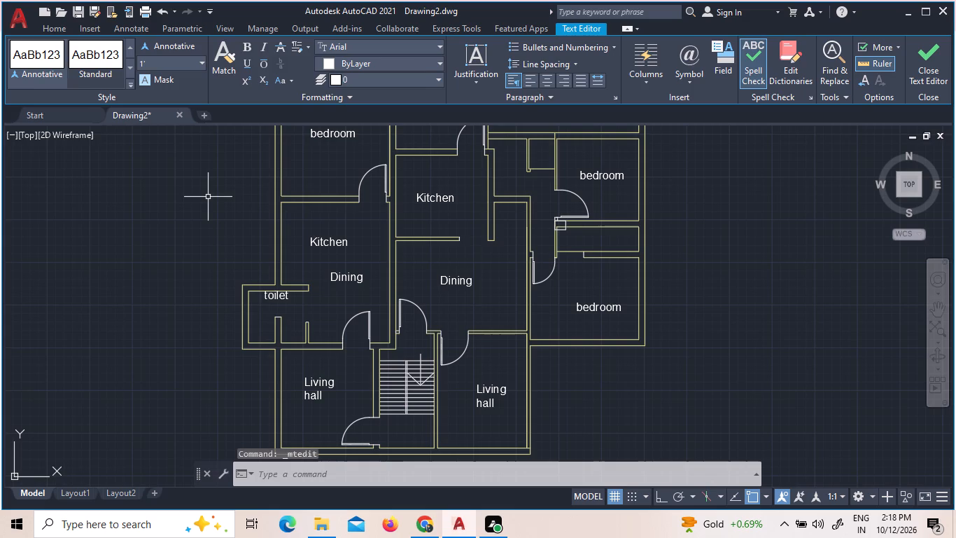
Copy the "toilet" label into the space east of the middle "Kitchen" and the narrow room between the two east bedrooms.
left_click(276, 295)
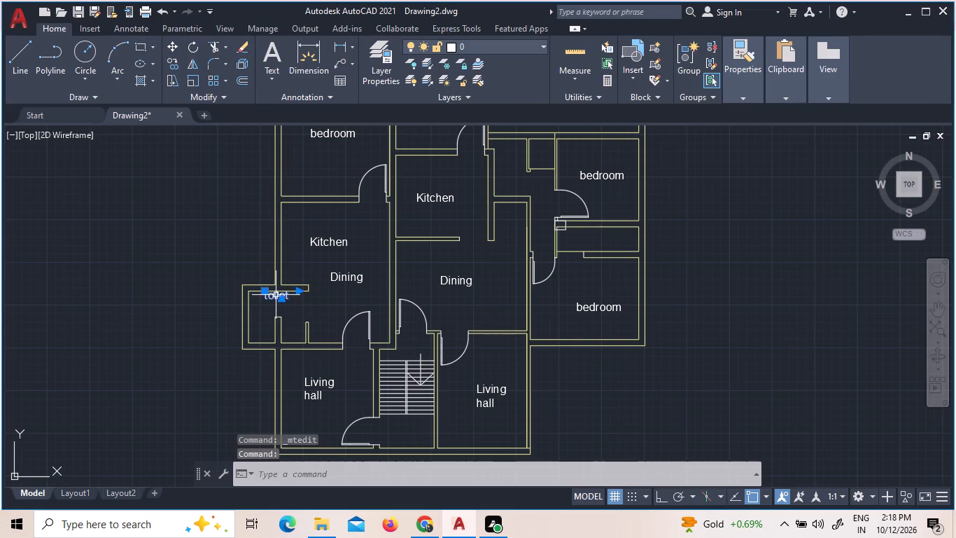
right_click(276, 295)
double_click(349, 282)
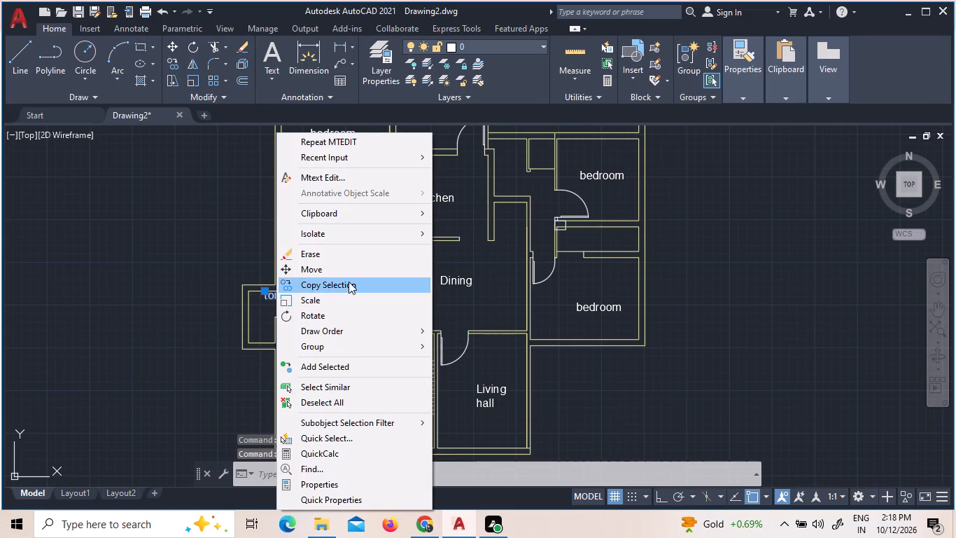
scroll(462, 224, "down", 1)
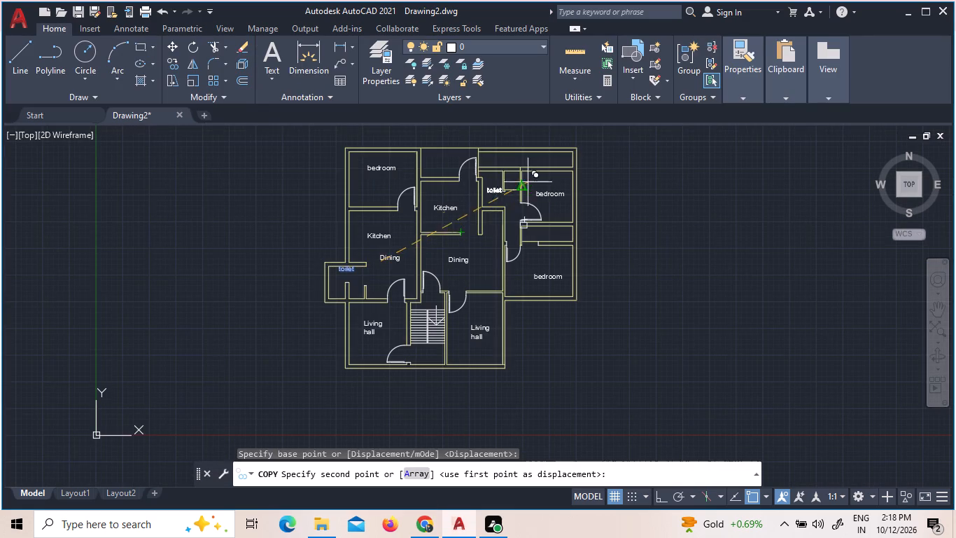
scroll(487, 173, "up", 1)
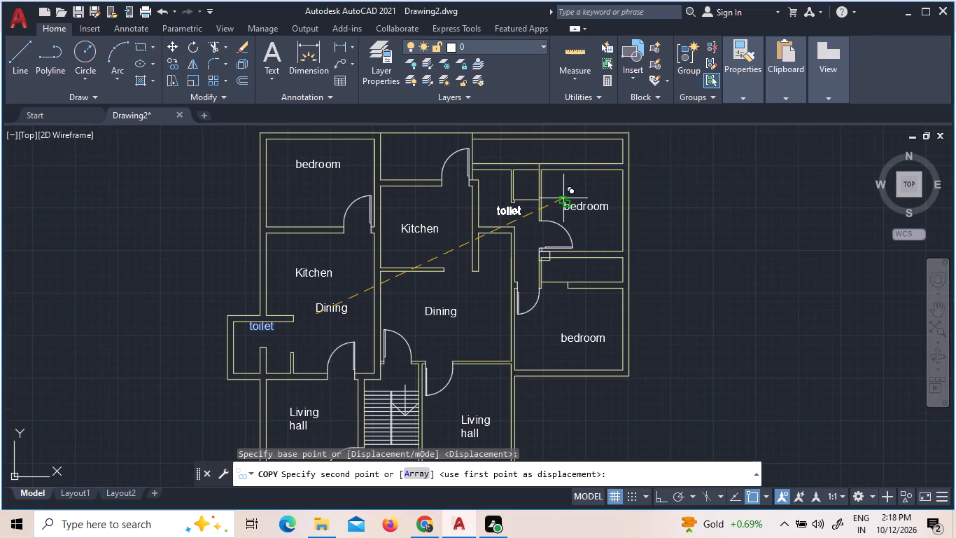
left_click(562, 195)
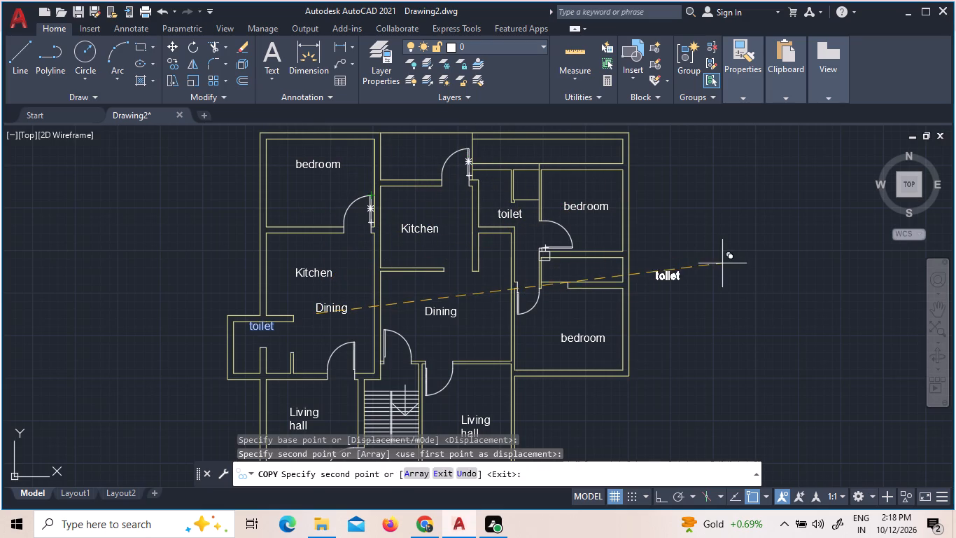
left_click(647, 258)
key("Escape")
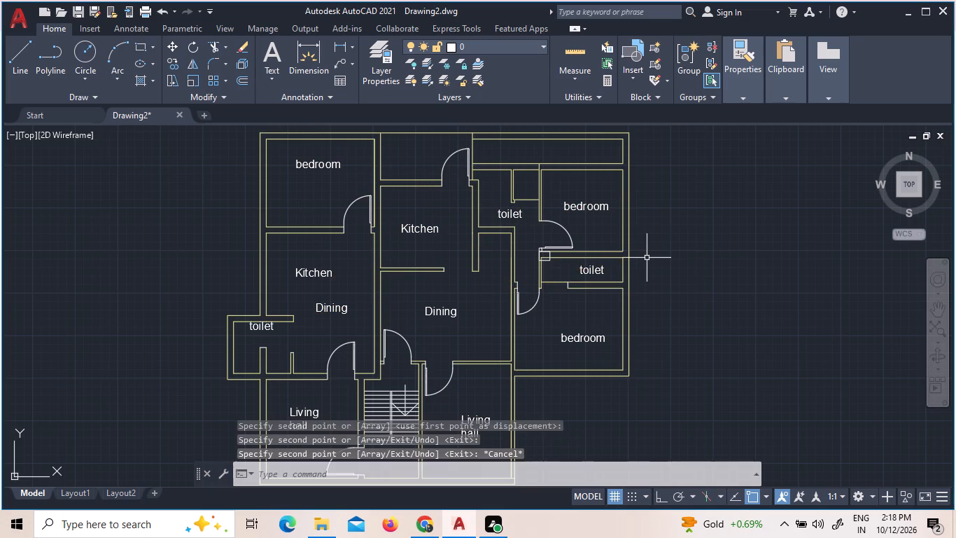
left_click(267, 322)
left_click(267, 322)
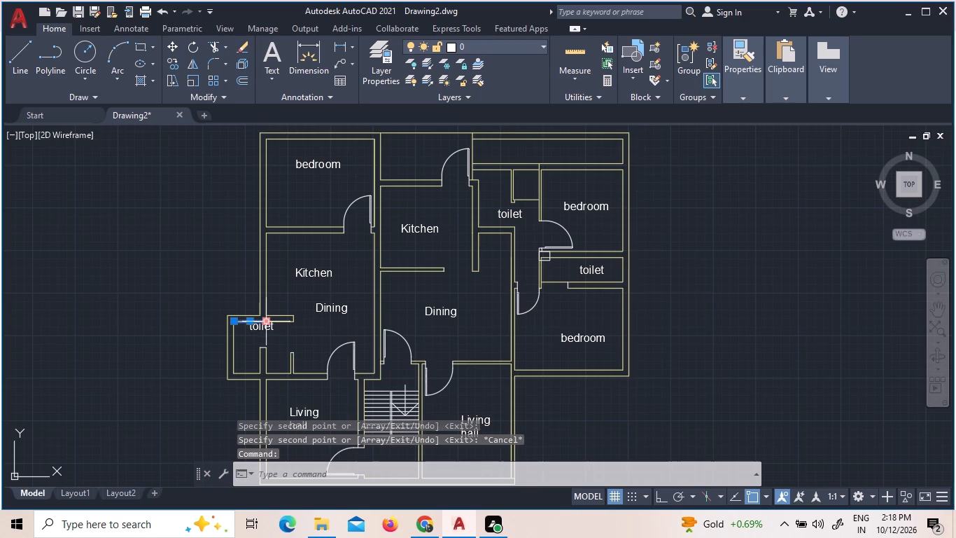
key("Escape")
Extend the original "toilet" label in the projecting west room to read "toilet cum utility".
scroll(267, 326, "up", 2)
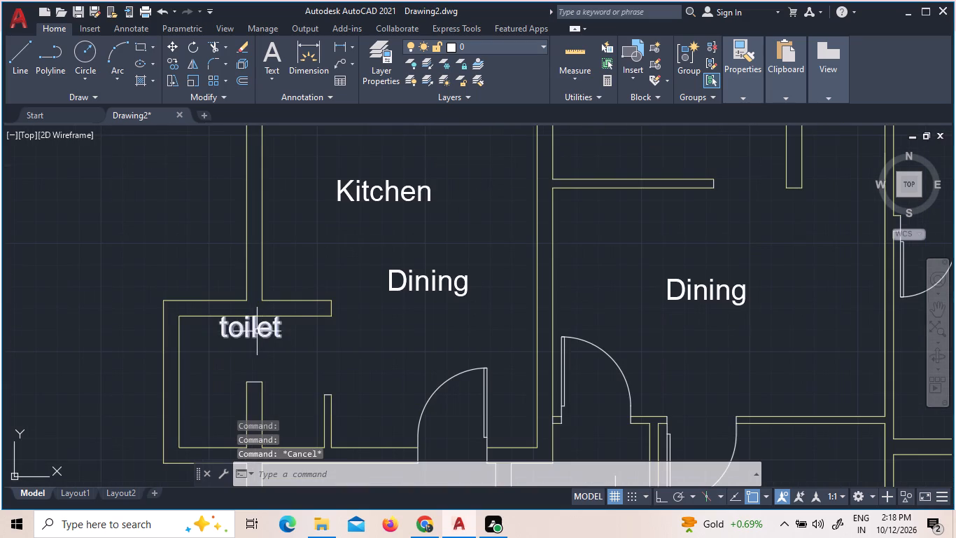
triple_click(257, 331)
double_click(259, 331)
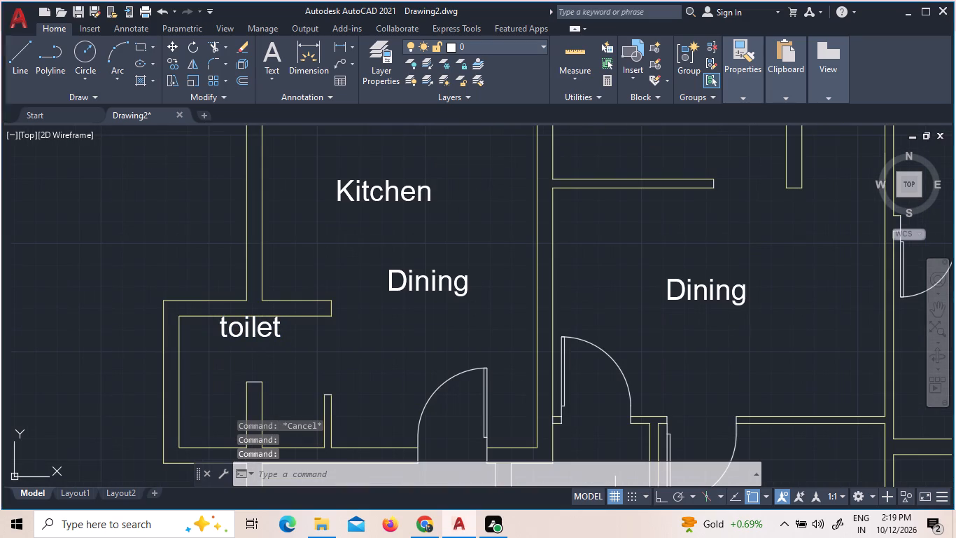
left_click(260, 331)
left_click(291, 328)
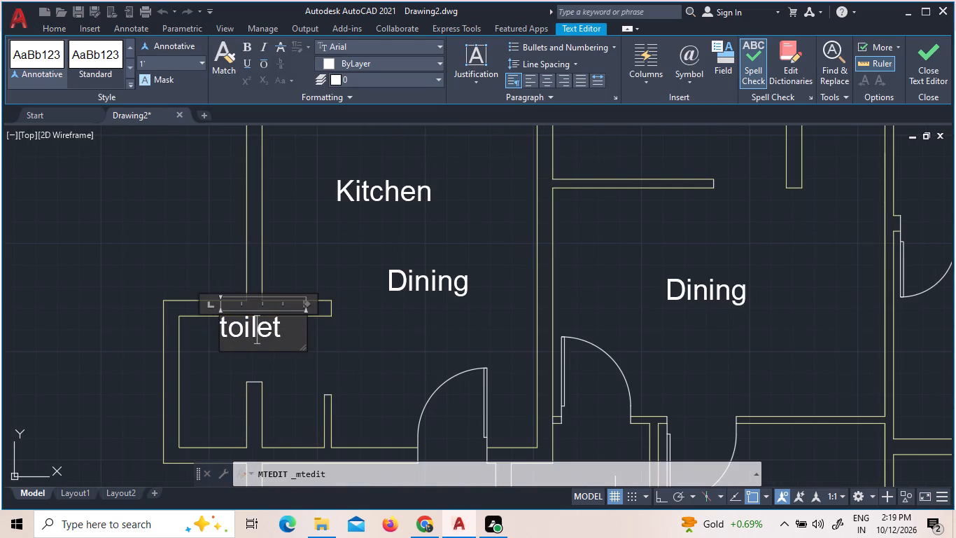
left_click(265, 325)
left_click(285, 326)
key("space")
key("c")
key("u")
type("m")
key("space")
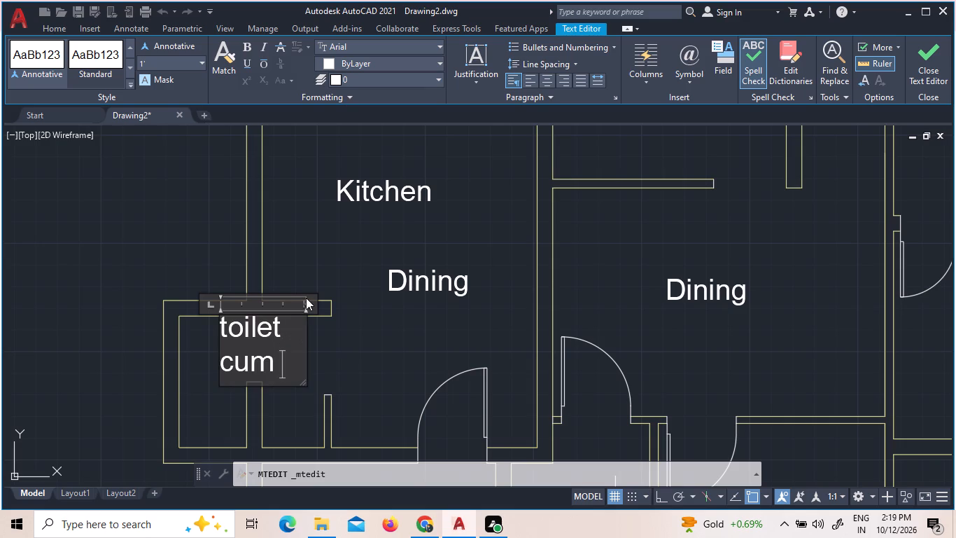
type("ut")
type("ili")
type("ty")
left_click(337, 346)
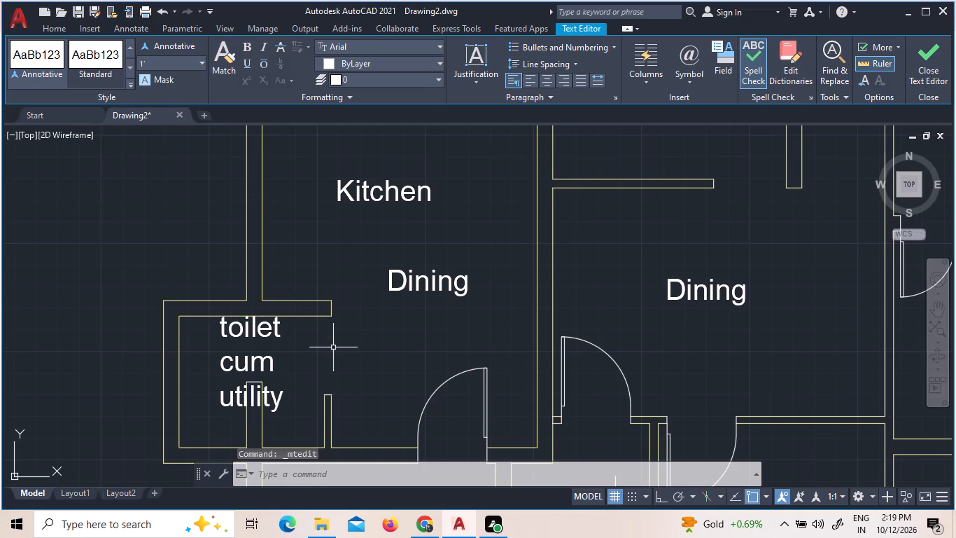
Replace "cum" with a slash in the west room's label to read "toilet / utility".
left_click(244, 359)
left_click(244, 358)
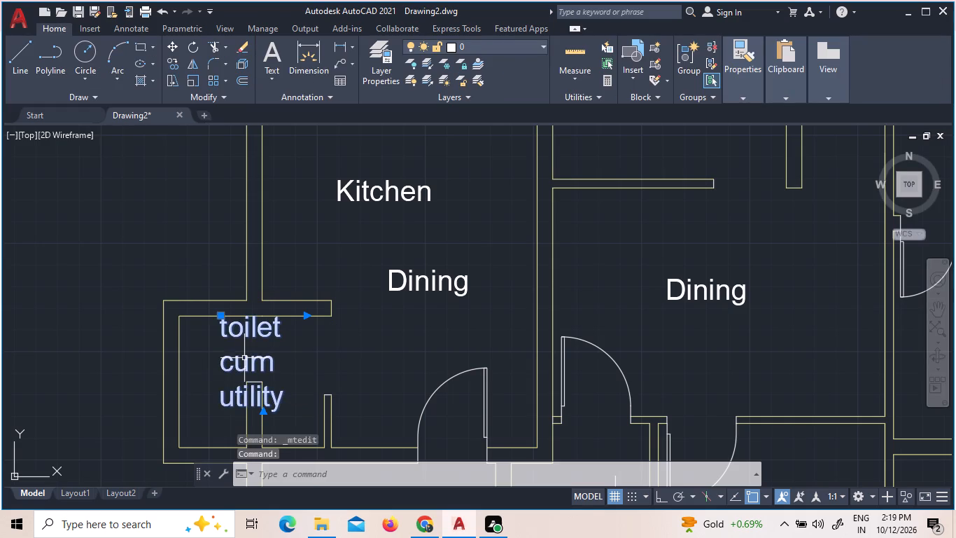
left_click(246, 358)
triple_click(247, 358)
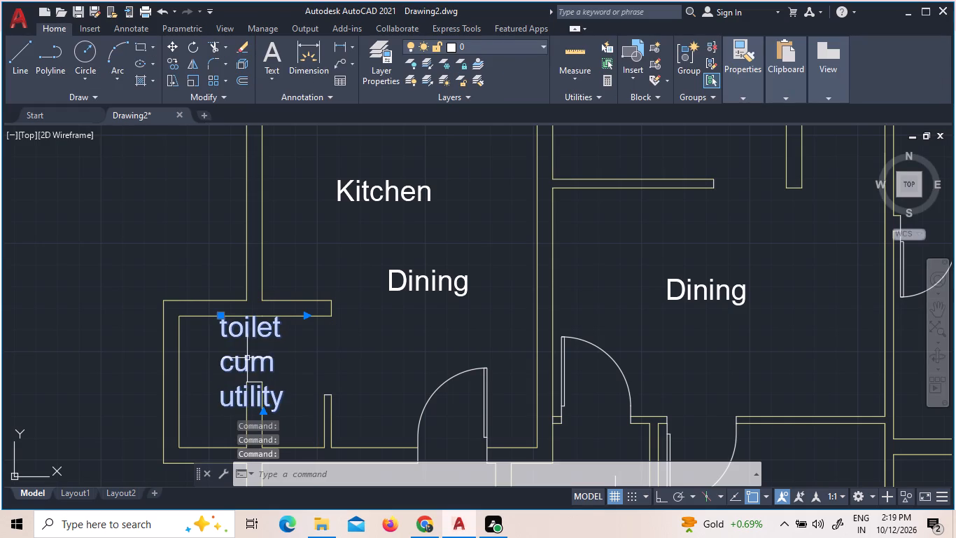
double_click(285, 361)
triple_click(260, 366)
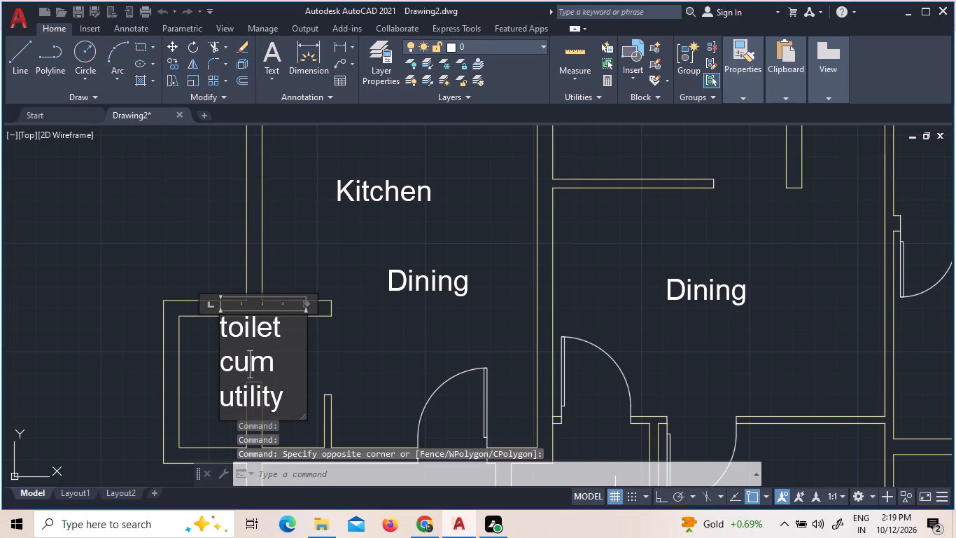
left_click_drag(275, 361, 223, 359)
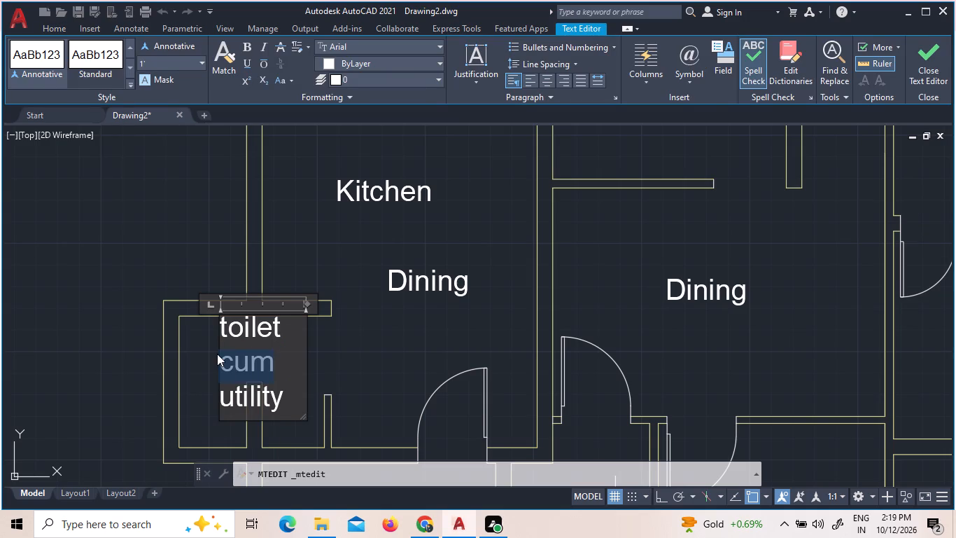
key("BackSpace")
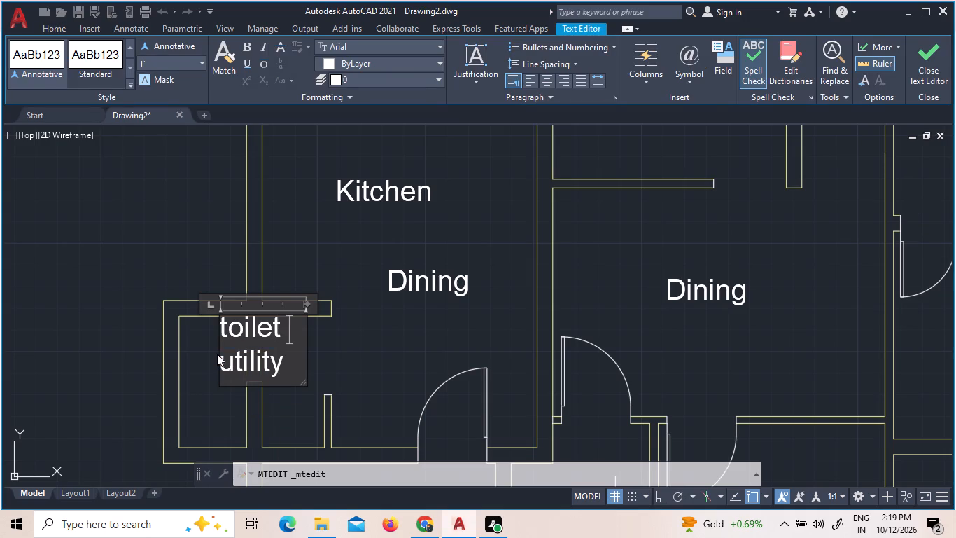
key("backslash")
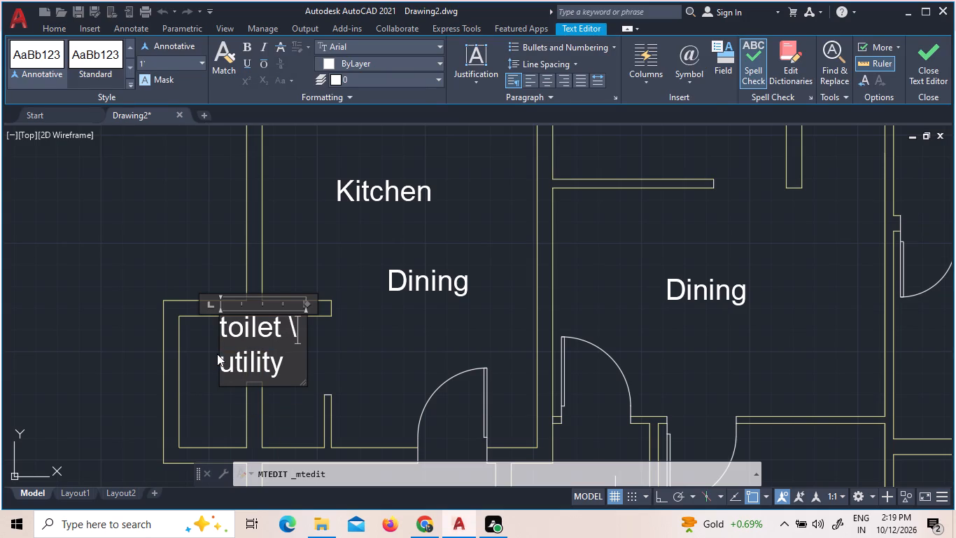
key("BackSpace")
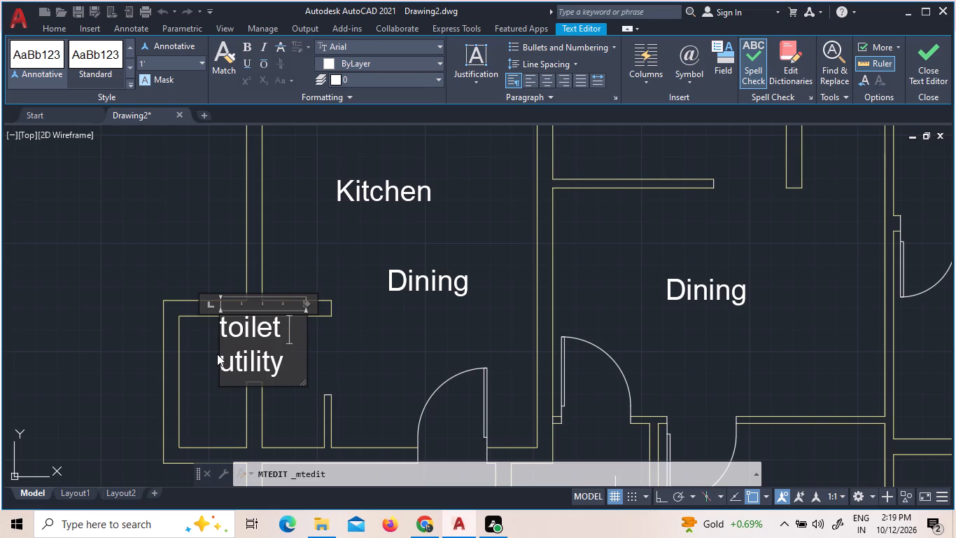
key("slash")
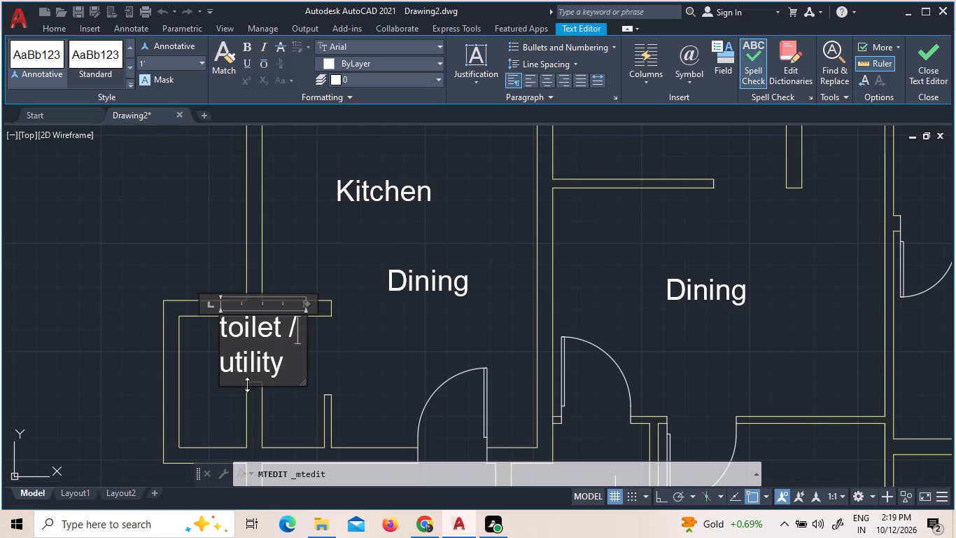
left_click(334, 359)
Erase the "toilet" label copy in the space between the middle "Kitchen" and the northeast bedroom.
scroll(340, 338, "down", 3)
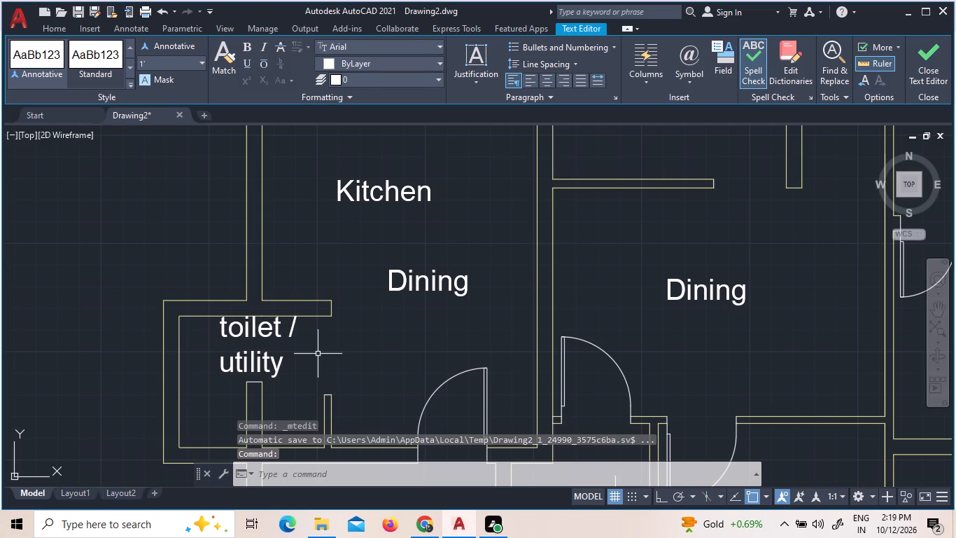
scroll(374, 304, "down", 2)
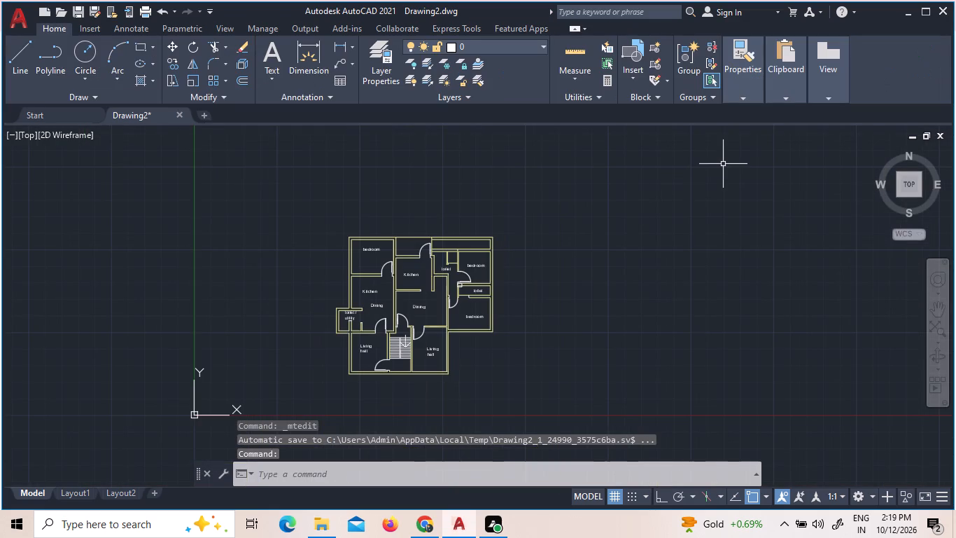
scroll(456, 269, "up", 4)
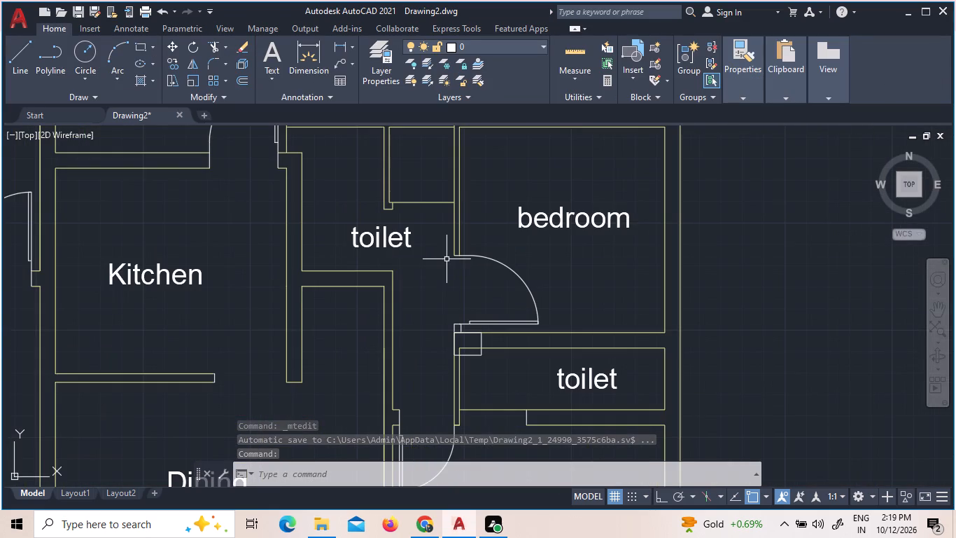
left_click(388, 240)
right_click(393, 231)
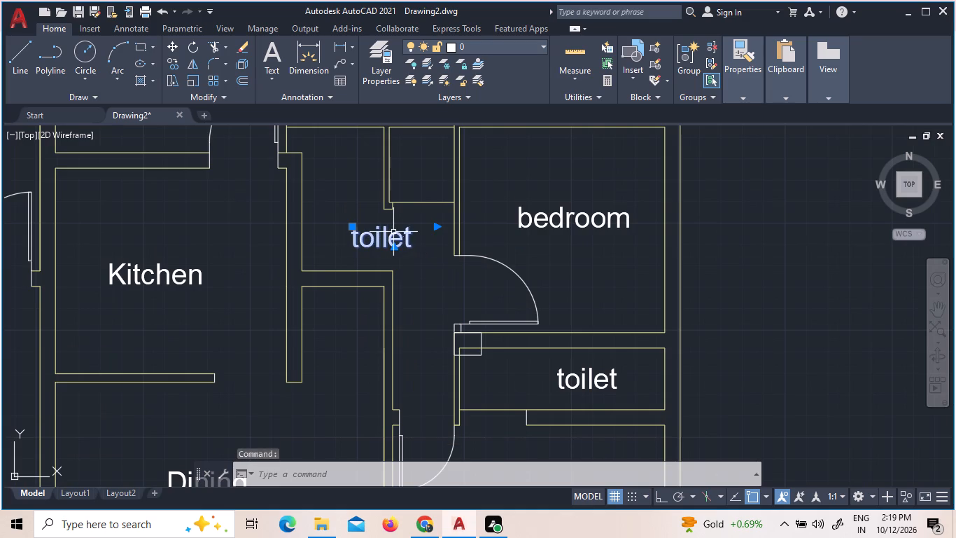
left_click(442, 242)
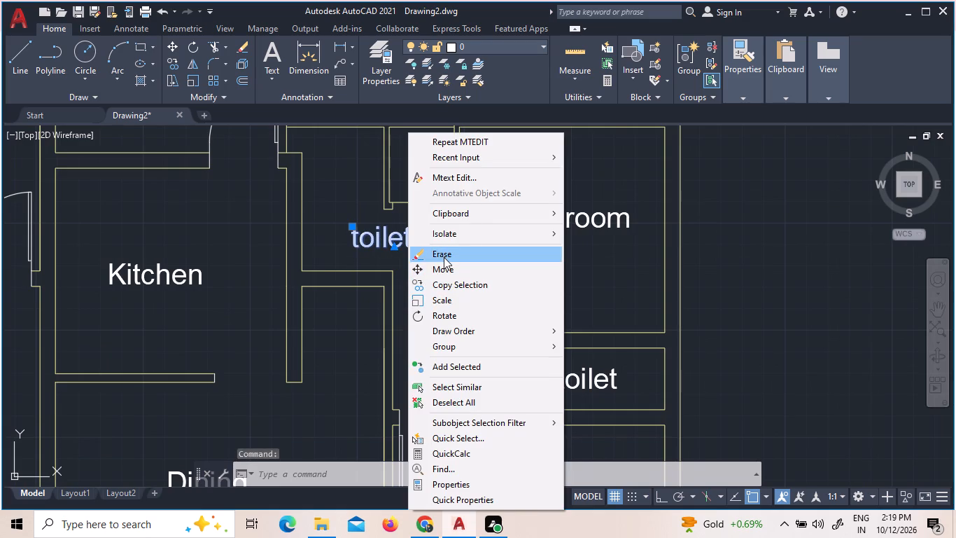
left_click(444, 257)
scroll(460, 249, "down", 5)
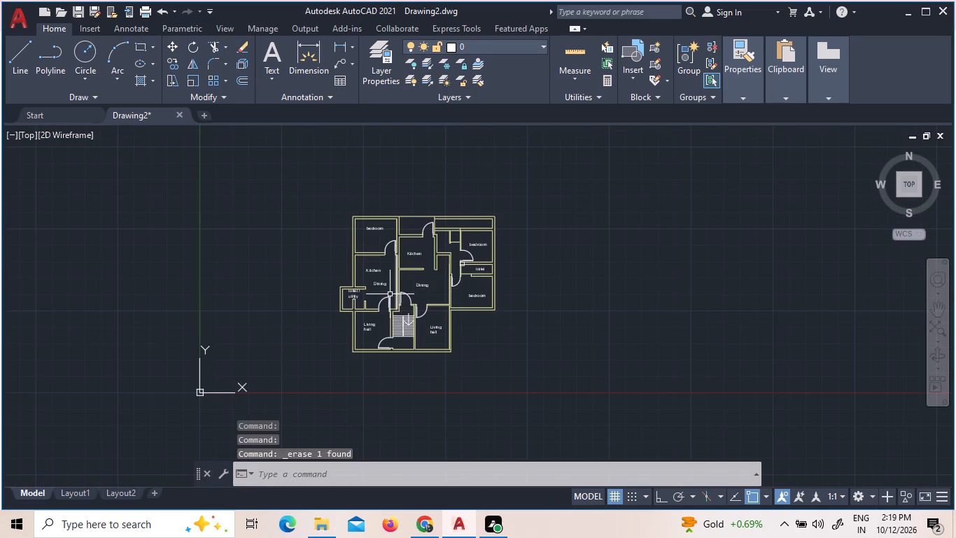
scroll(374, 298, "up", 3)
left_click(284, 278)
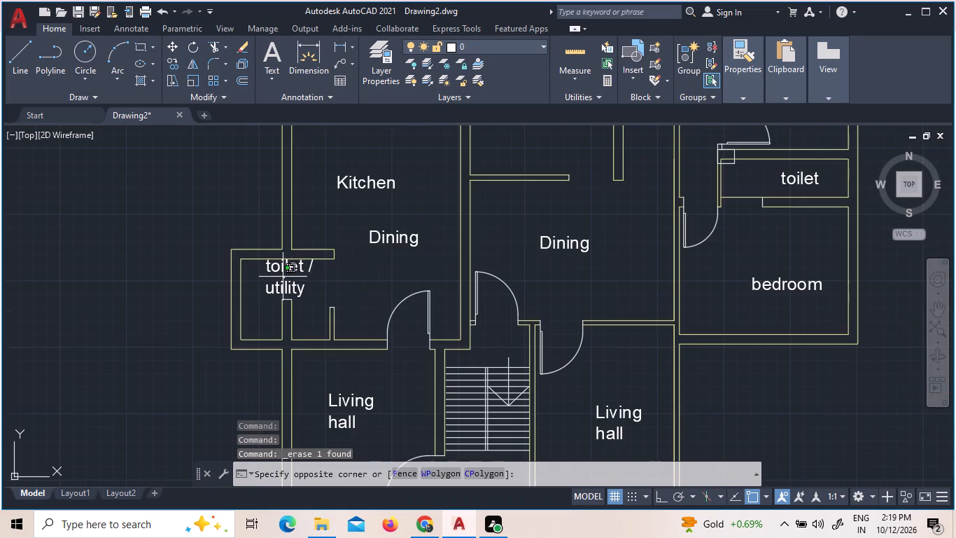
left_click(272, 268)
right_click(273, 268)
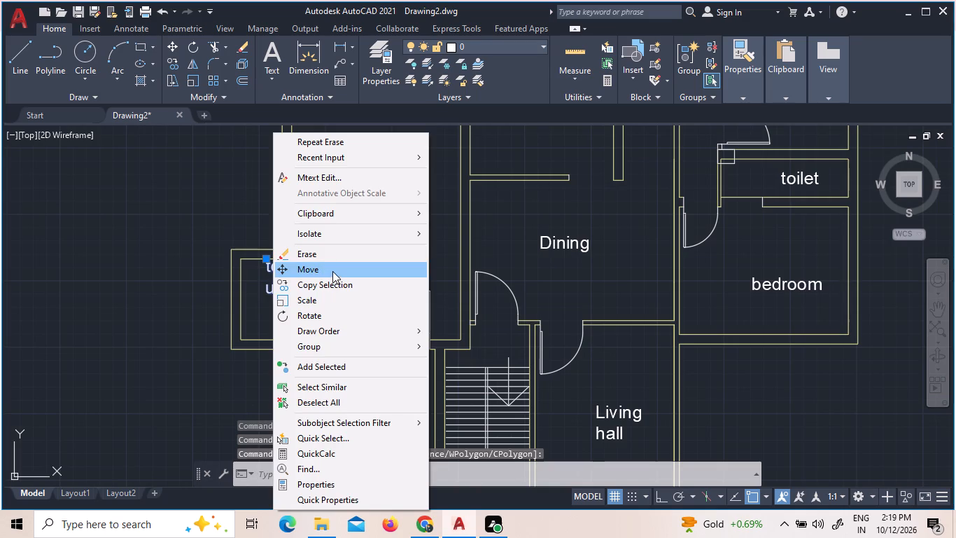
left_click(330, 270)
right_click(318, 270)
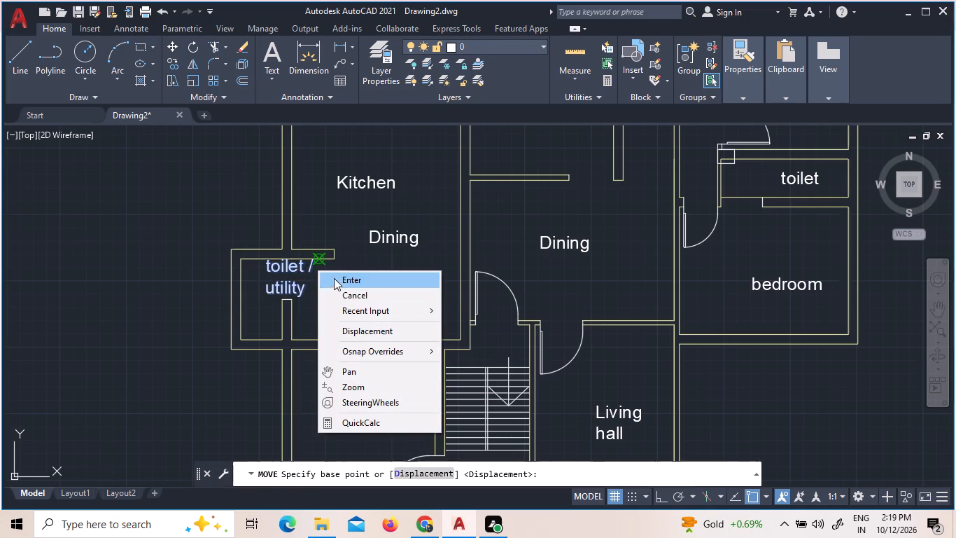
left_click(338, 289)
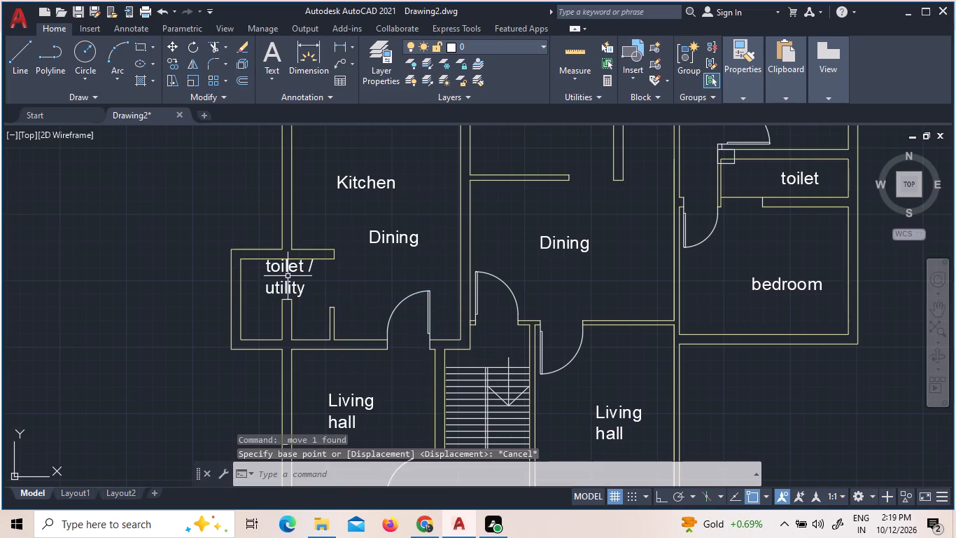
Copy the "toilet / utility" label from the projecting west room into the space just east of the middle "Kitchen".
left_click(288, 276)
left_click(282, 272)
right_click(281, 272)
double_click(300, 284)
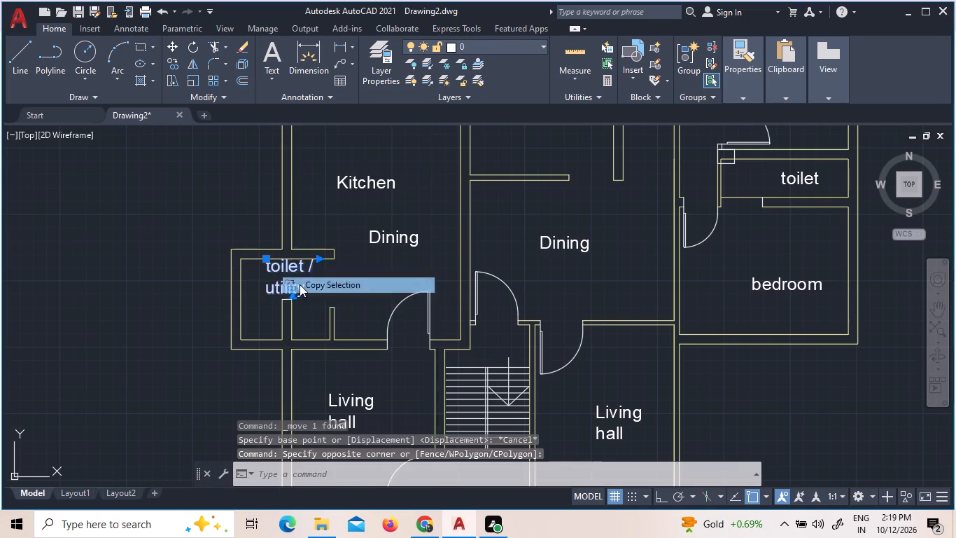
scroll(416, 296, "down", 4)
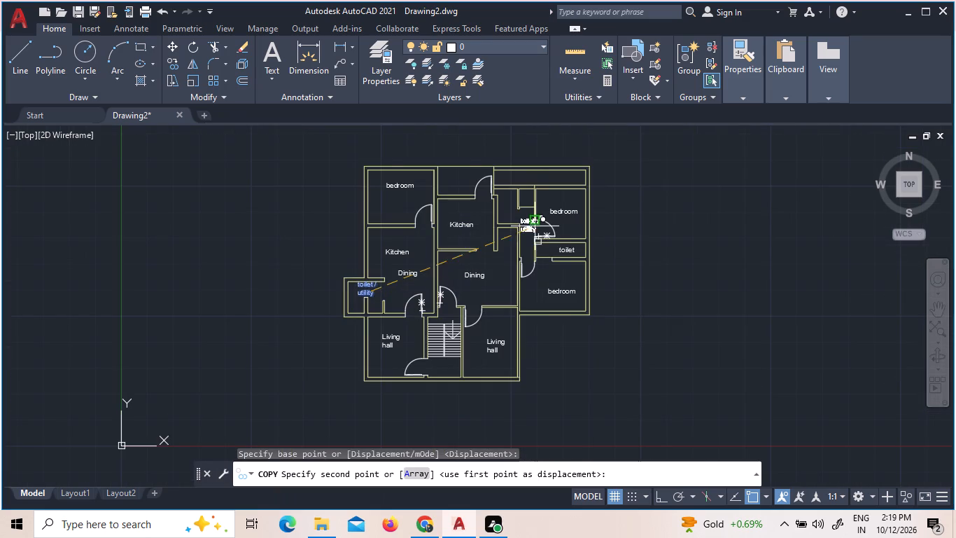
scroll(535, 226, "up", 3)
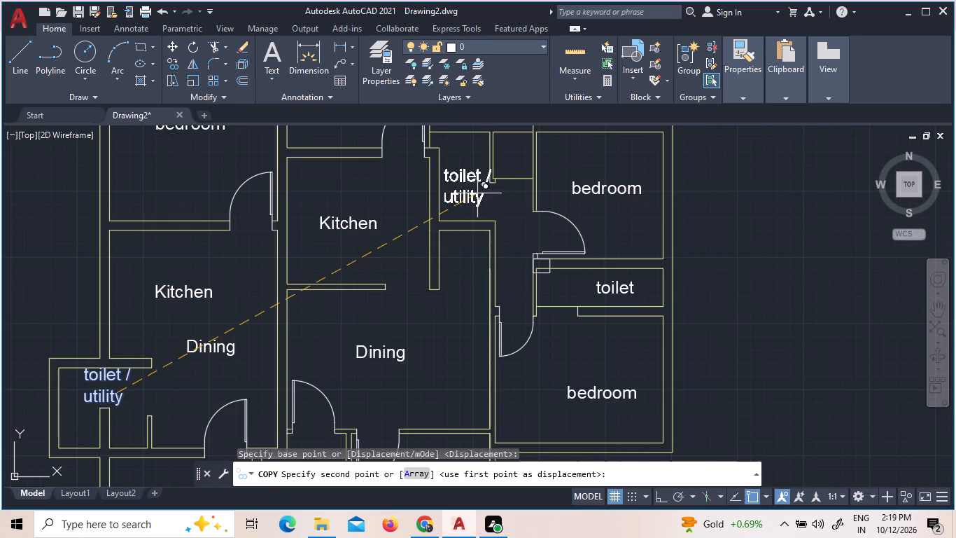
left_click(473, 195)
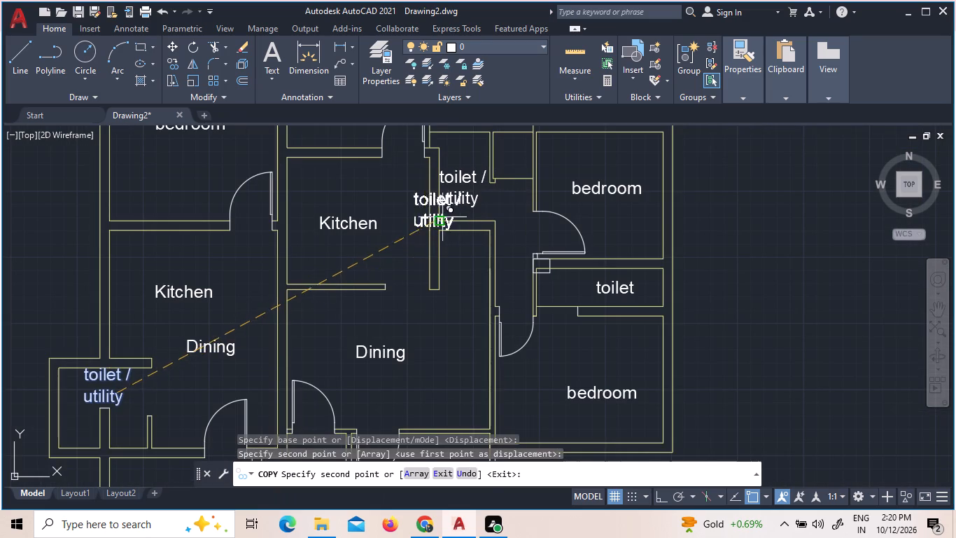
scroll(435, 217, "down", 2)
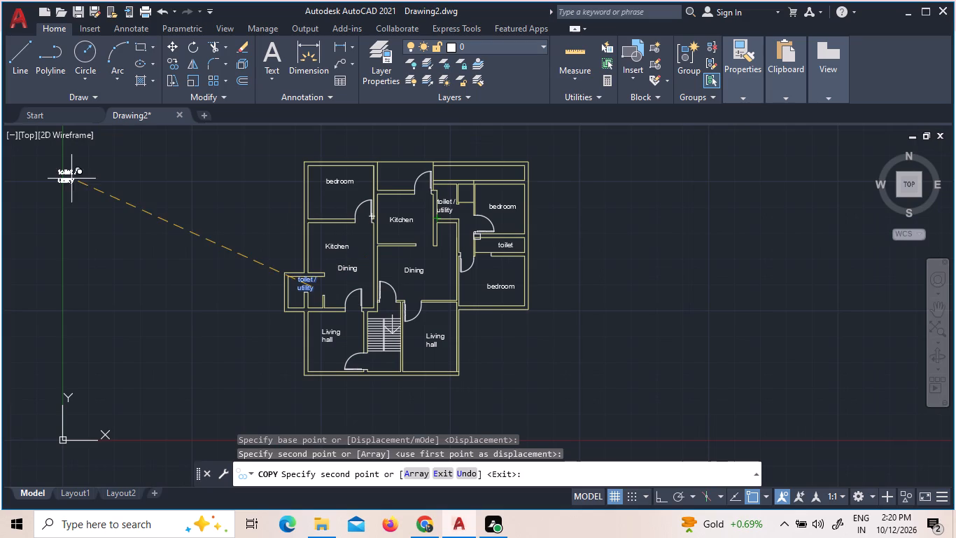
key("Escape")
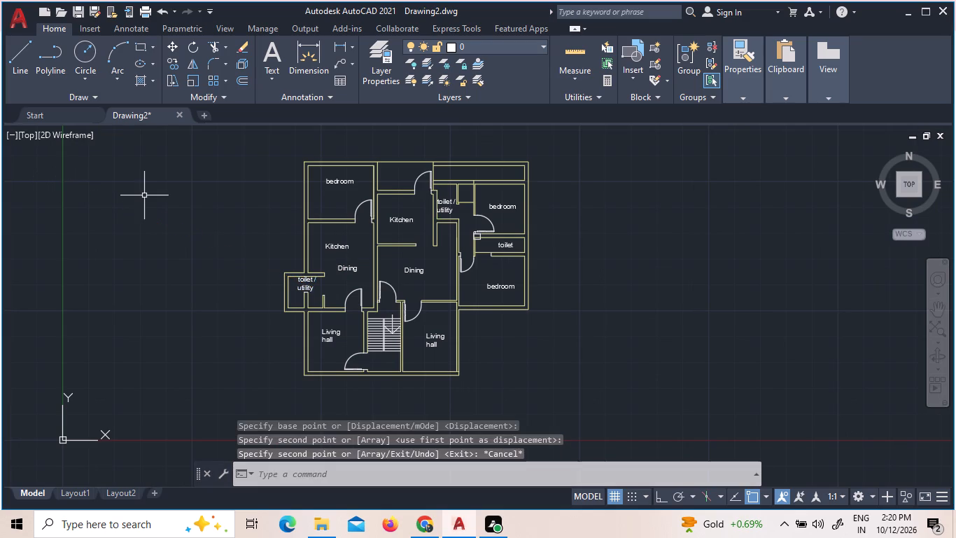
Add a multiline text label starting with "D" in the door opening between the northwest bedroom and the west "Kitchen".
scroll(367, 211, "up", 3)
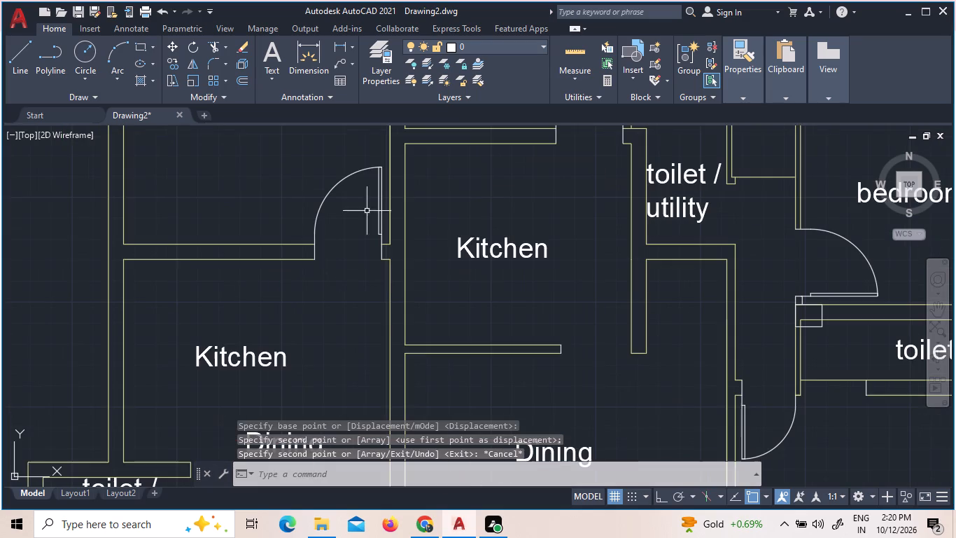
left_click(276, 58)
left_click(332, 244)
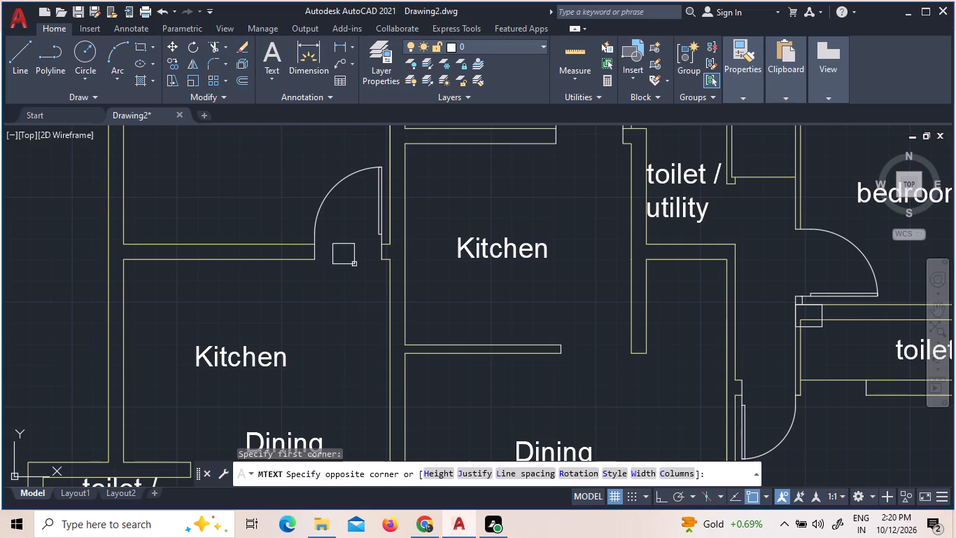
left_click(365, 270)
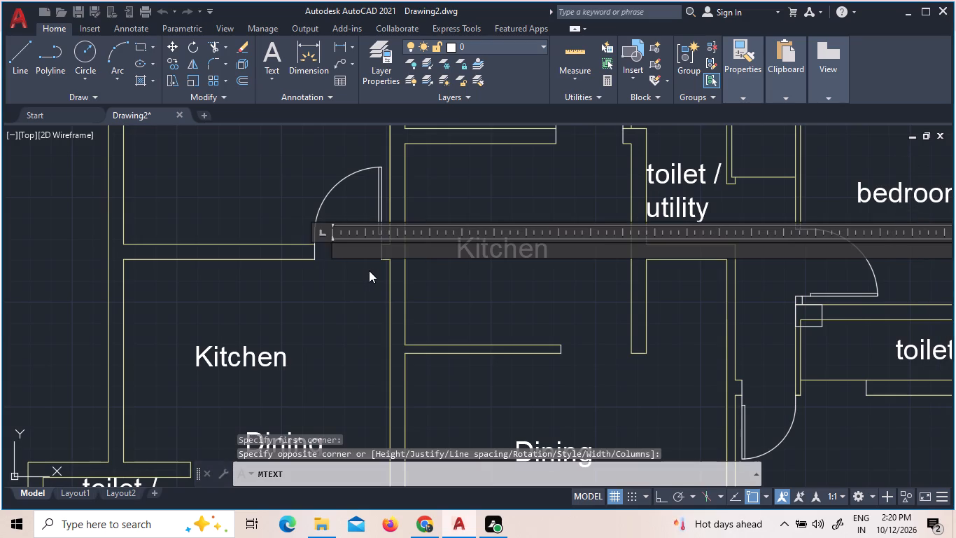
type("dd")
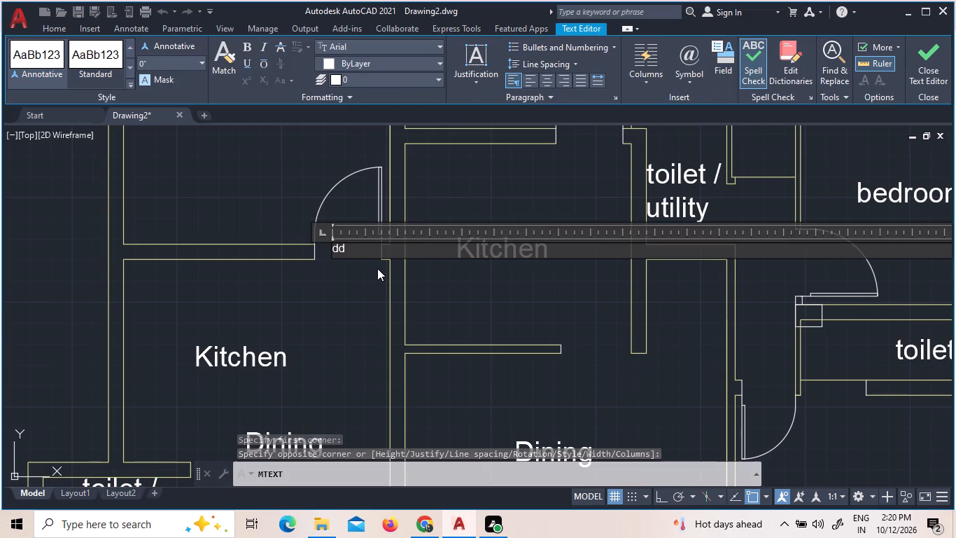
key("BackSpace")
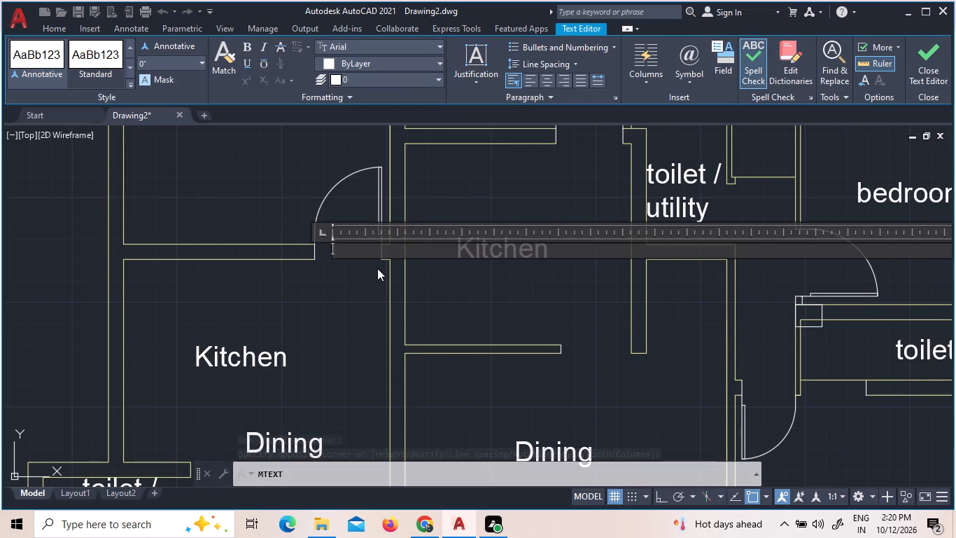
key("d")
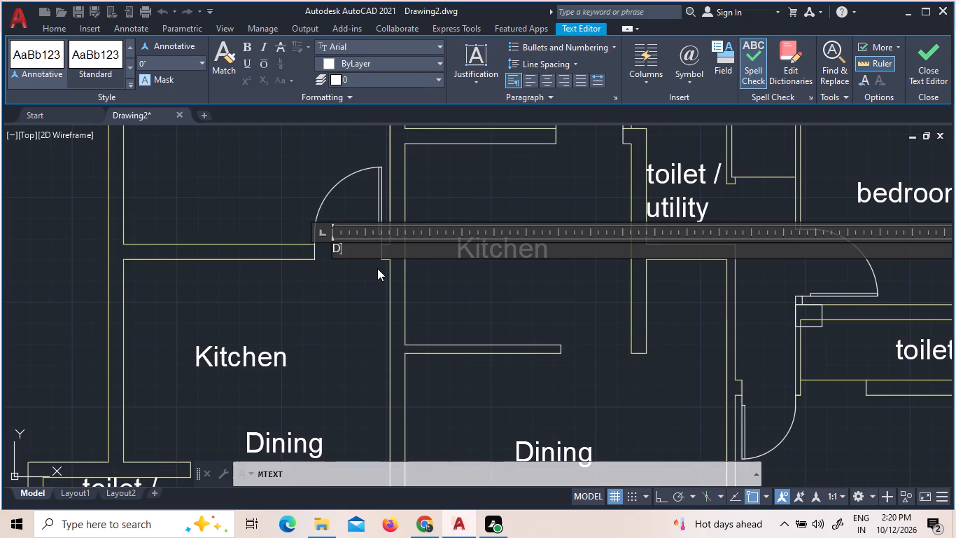
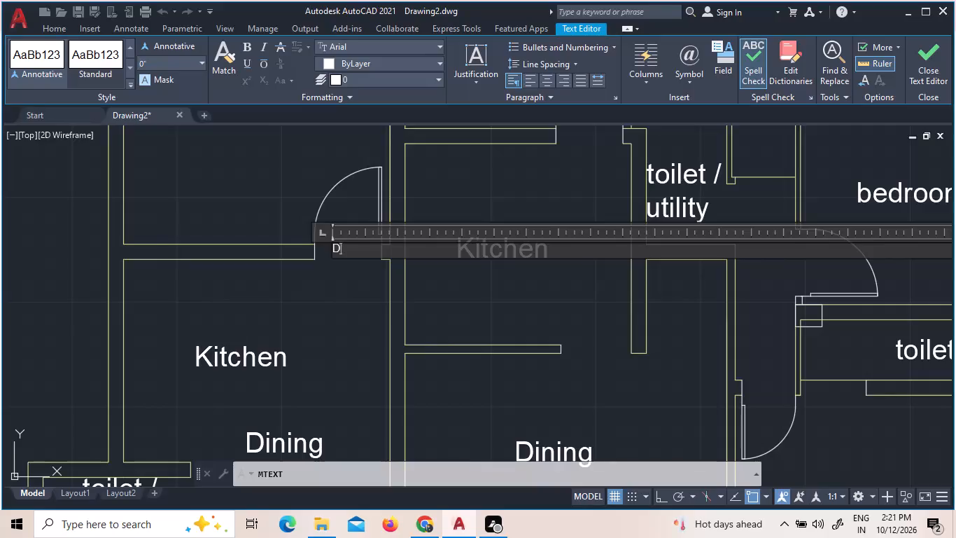
Set the "D" door label's text height to 2' and finish editing it.
left_click(202, 62)
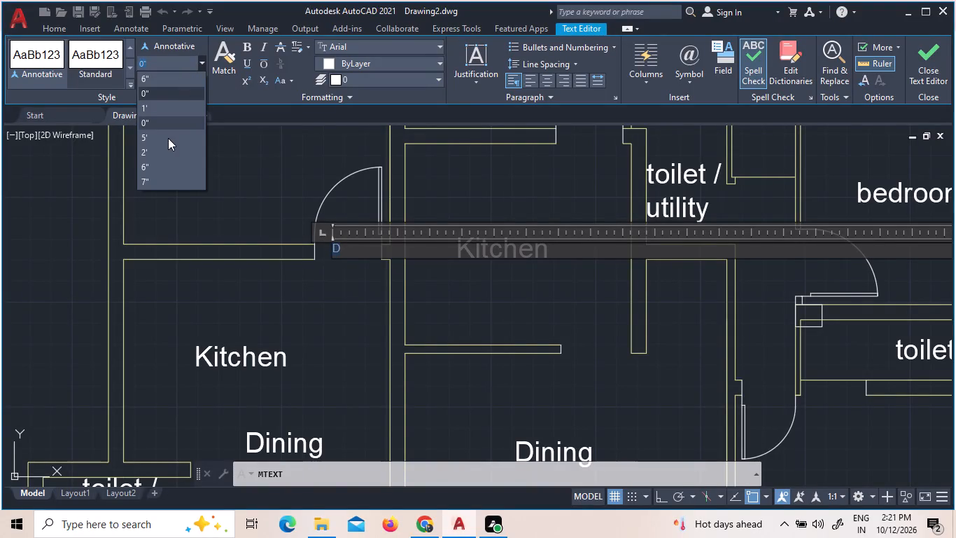
left_click(166, 154)
left_click(223, 164)
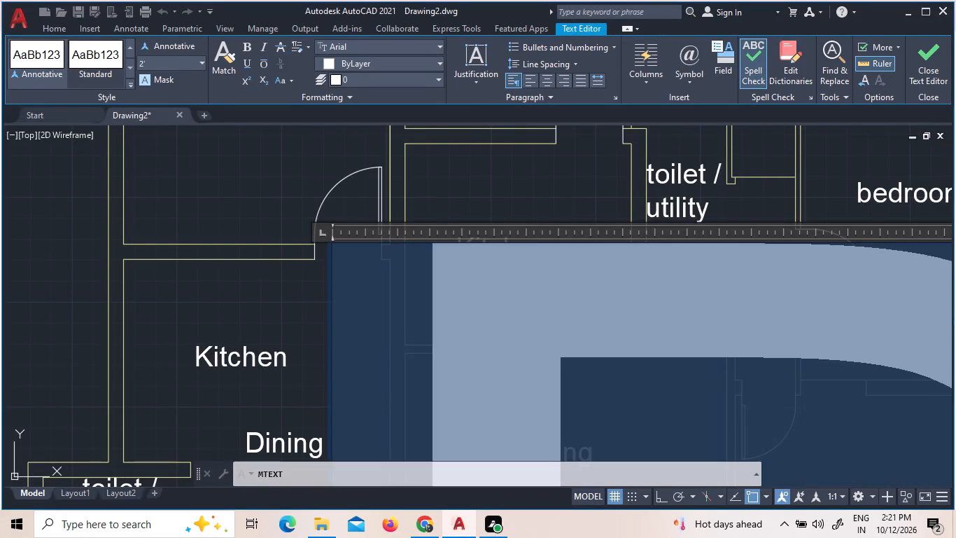
Copy the "D" label to the door openings north of the middle Kitchen, at the northeast bedroom and at the southeast bedroom.
scroll(441, 263, "down", 3)
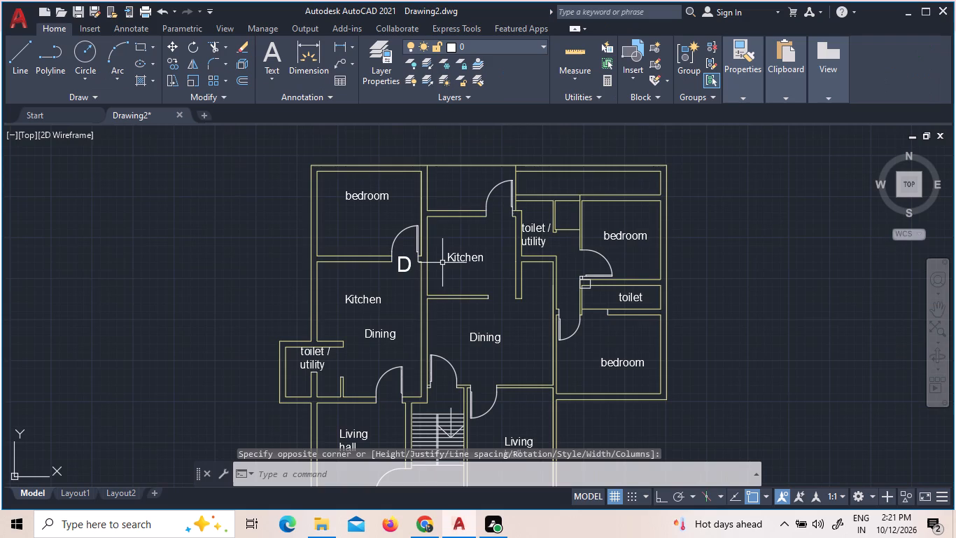
left_click(400, 271)
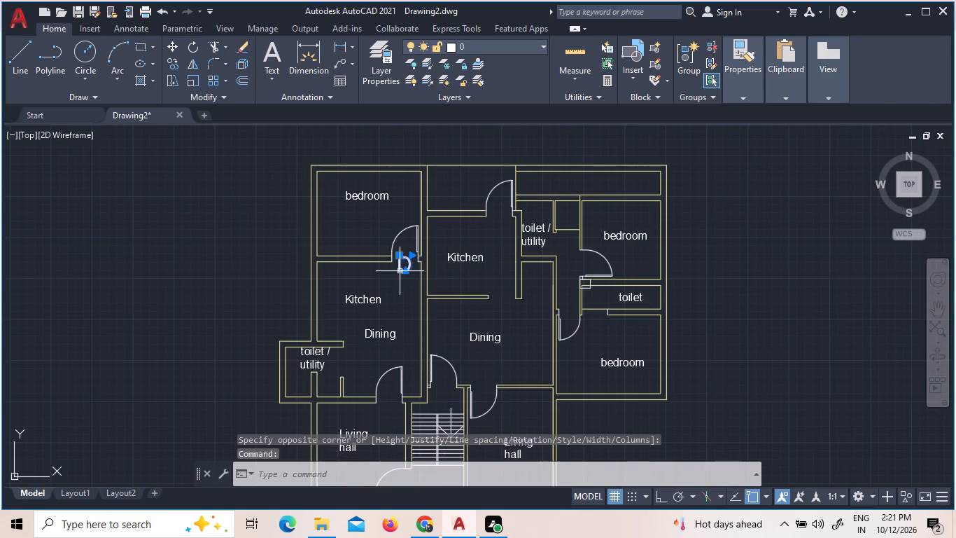
right_click(400, 271)
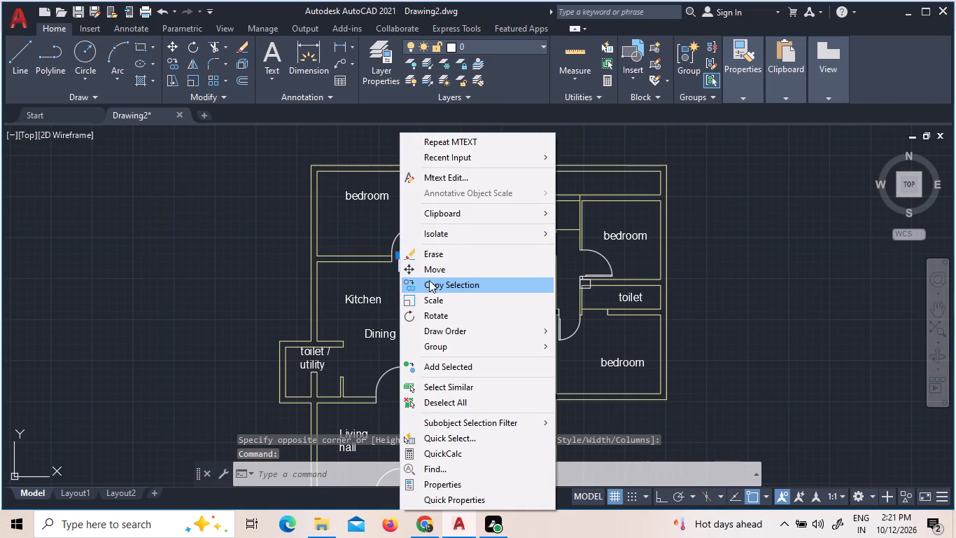
left_click(429, 280)
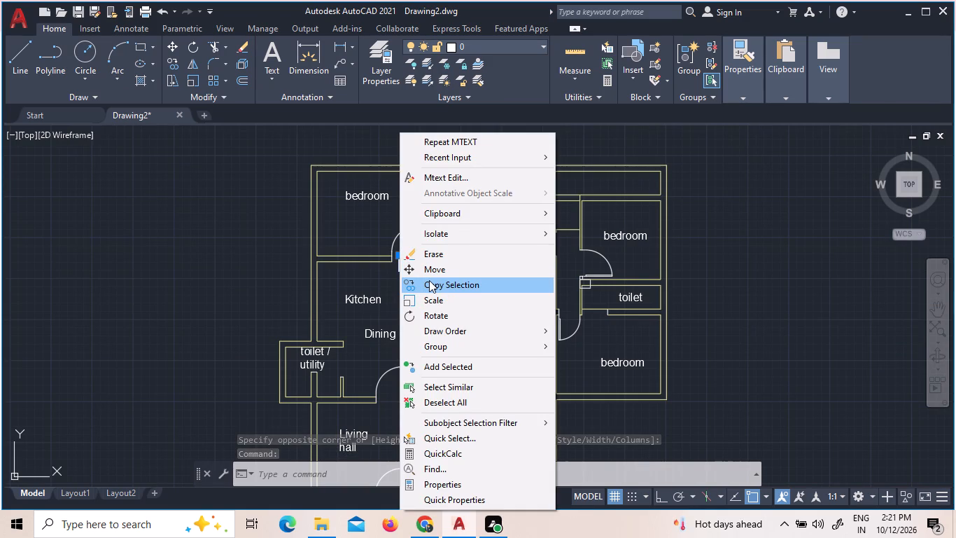
left_click(402, 268)
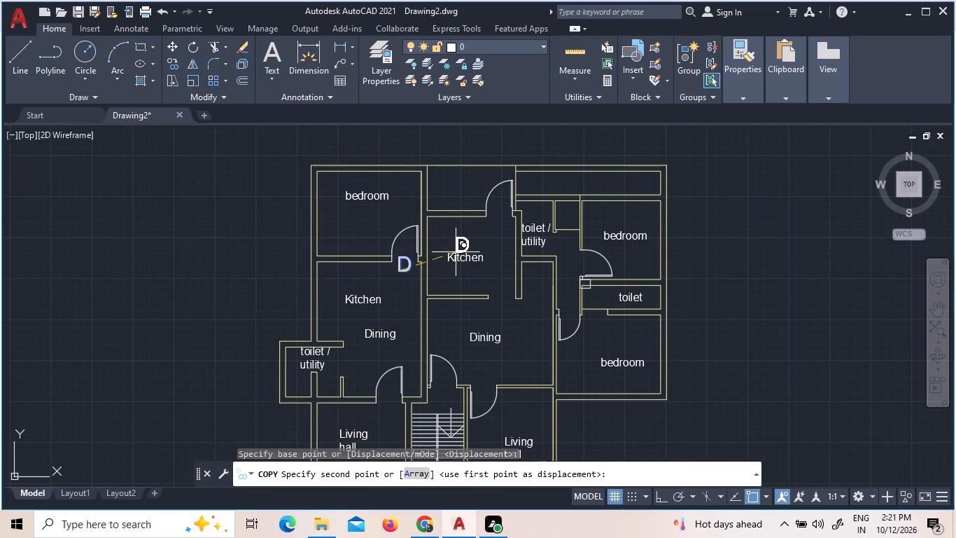
scroll(502, 215, "up", 2)
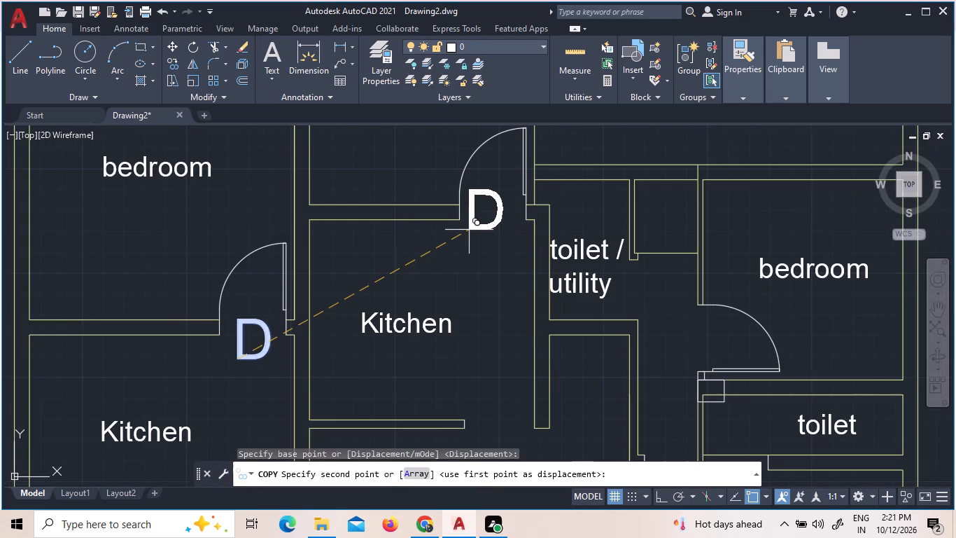
left_click(475, 229)
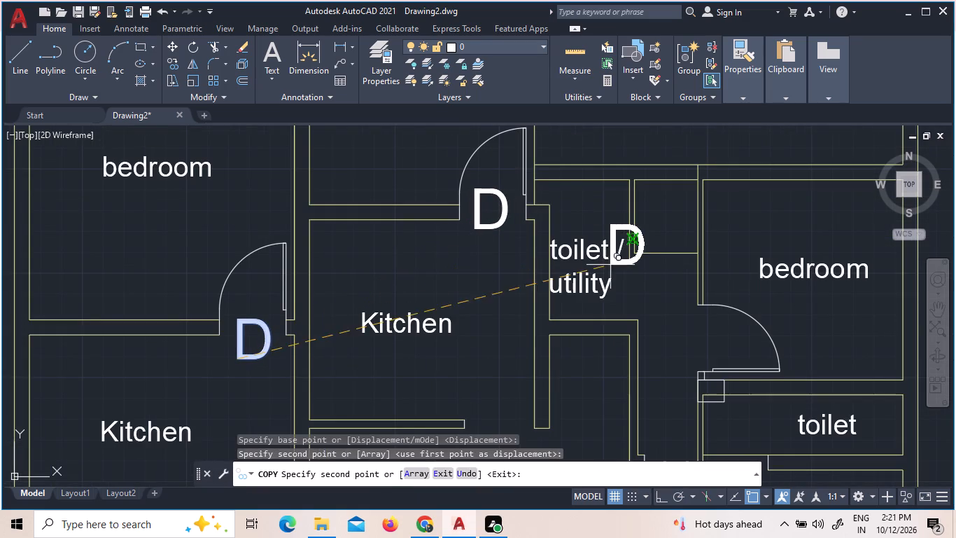
left_click(693, 352)
scroll(621, 263, "down", 3)
scroll(642, 343, "up", 2)
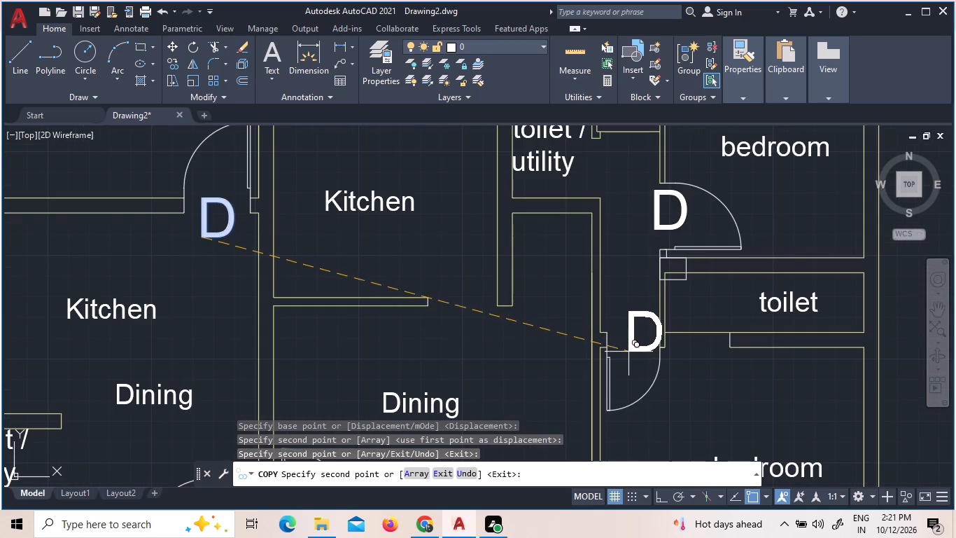
left_click(619, 350)
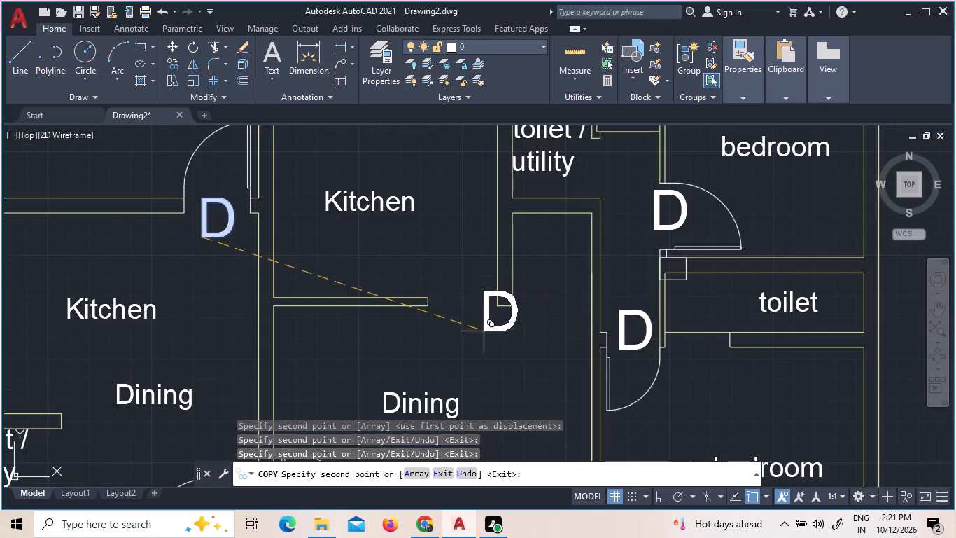
Place further "D" copies at the door above the stairs, both Dining–Living hall doors, and the west Living hall's door beside the stairs.
scroll(475, 318, "down", 4)
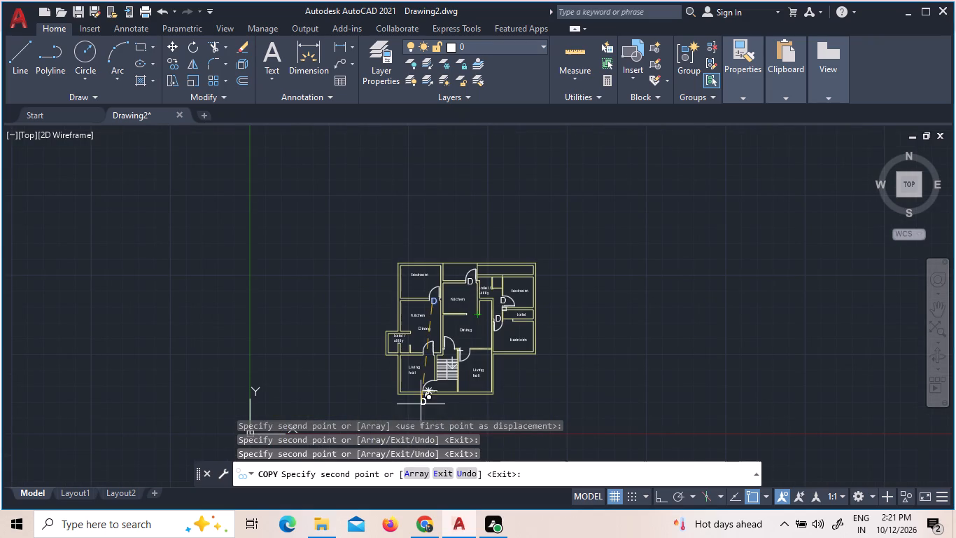
scroll(447, 357, "up", 4)
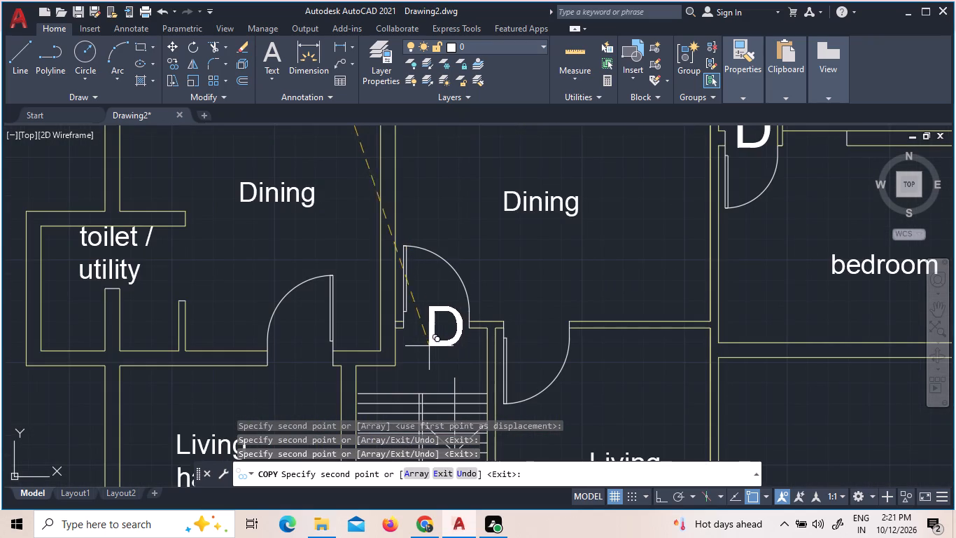
left_click(417, 345)
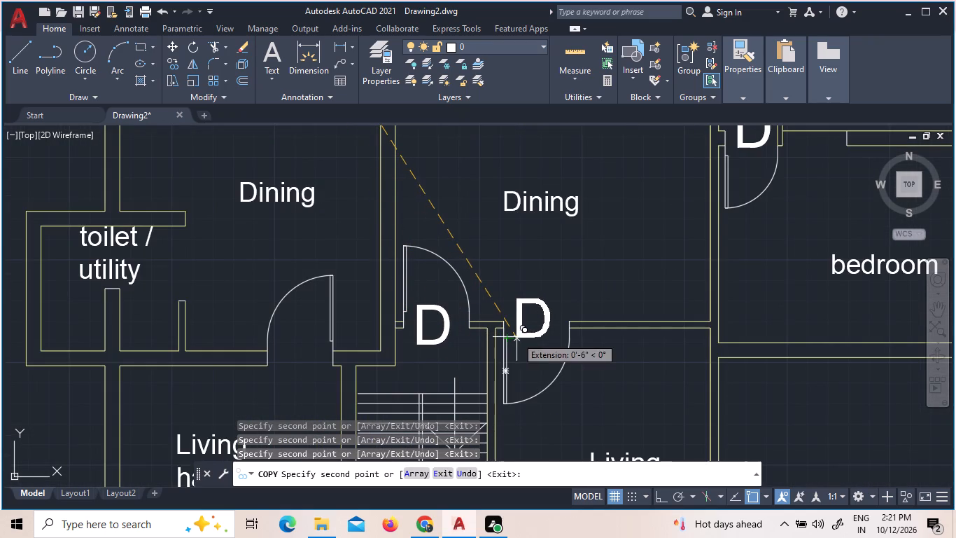
left_click(516, 337)
left_click(290, 375)
scroll(309, 357, "down", 3)
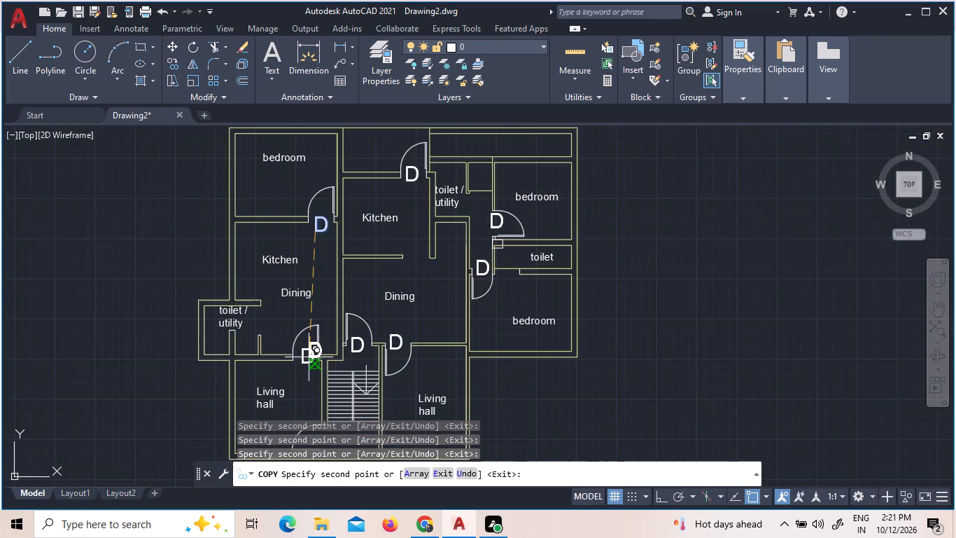
scroll(309, 357, "down", 2)
scroll(339, 400, "up", 2)
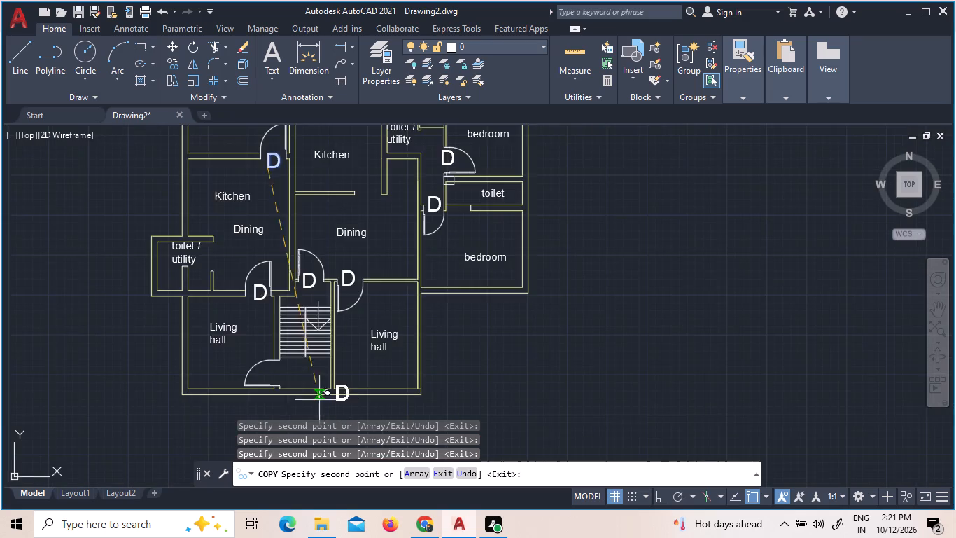
scroll(284, 400, "up", 2)
left_click(251, 350)
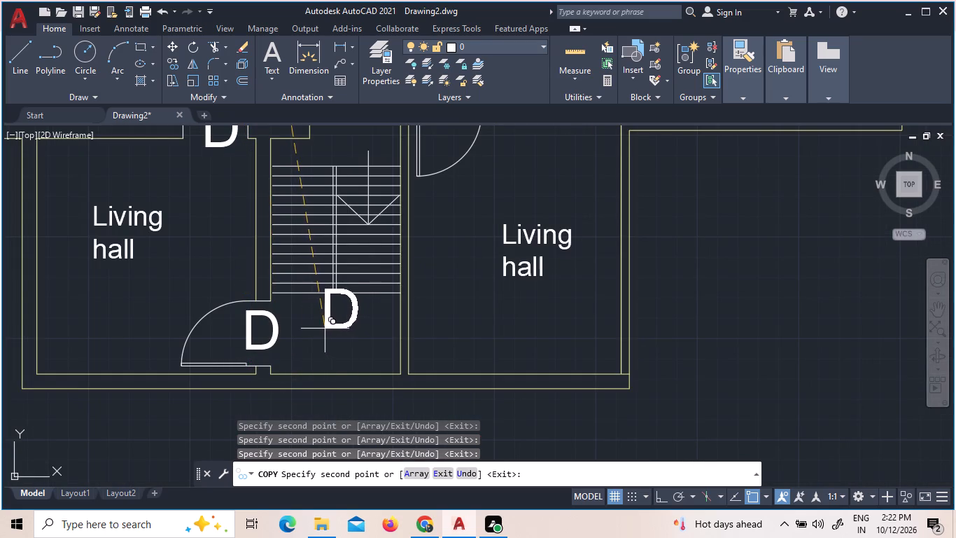
key("Escape")
Measure the northwest bedroom's interior dimensions with Quick Measure.
scroll(314, 321, "down", 5)
scroll(304, 264, "up", 5)
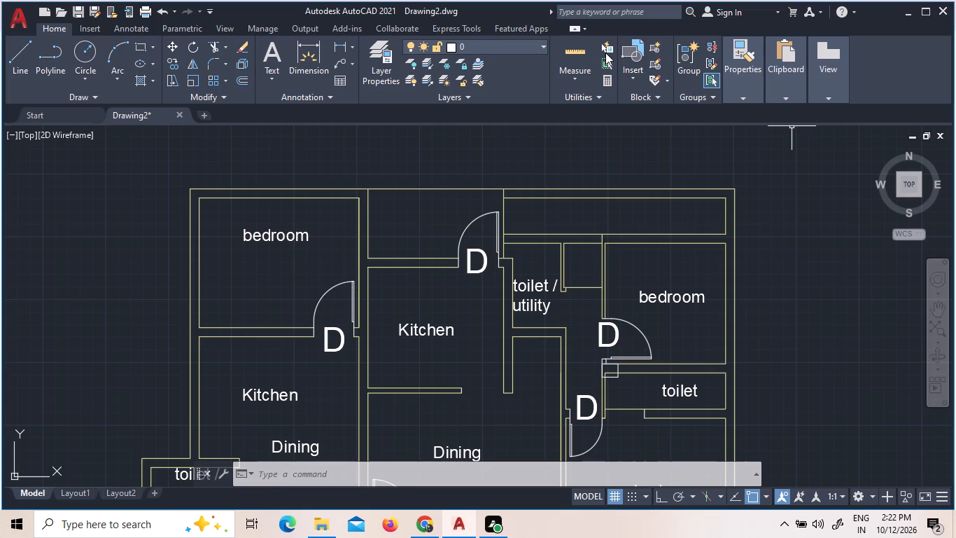
left_click(582, 54)
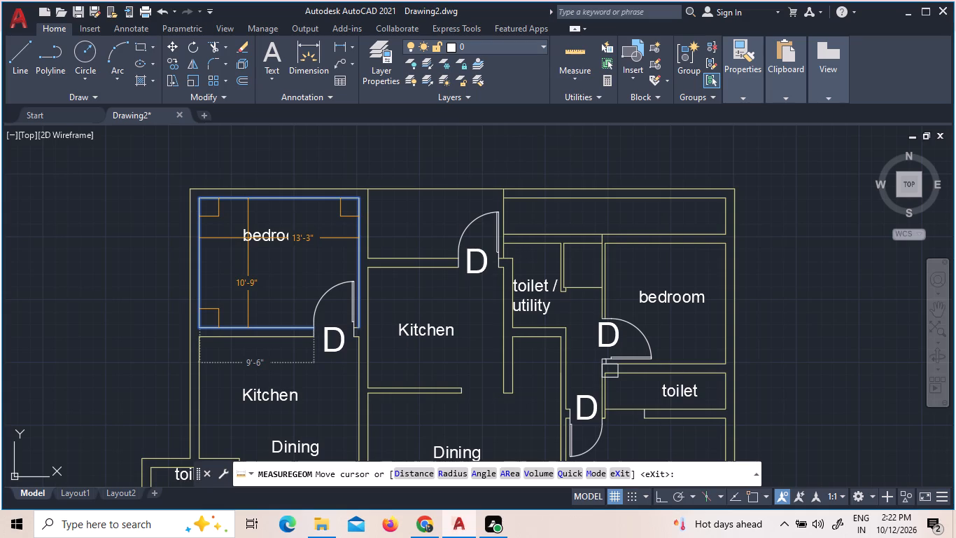
key("Escape")
key("Escape")
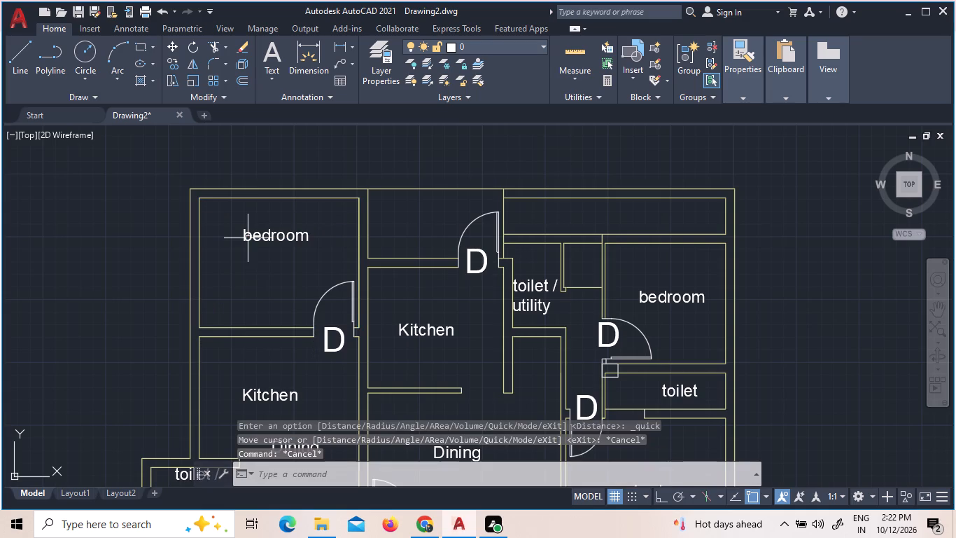
Draw a breakline with symbol size 8 from the stair arrowhead's tip to the lowest tread line, placing the symbol slightly above its midpoint.
scroll(421, 327, "down", 1)
scroll(490, 347, "down", 1)
middle_click_drag(495, 343, 602, 263)
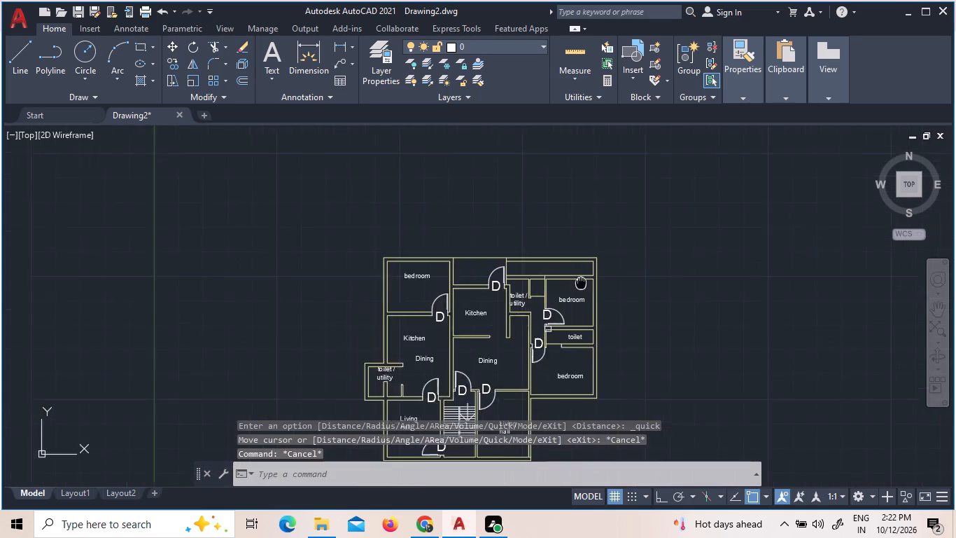
middle_click_drag(602, 263, 651, 226)
scroll(616, 284, "up", 2)
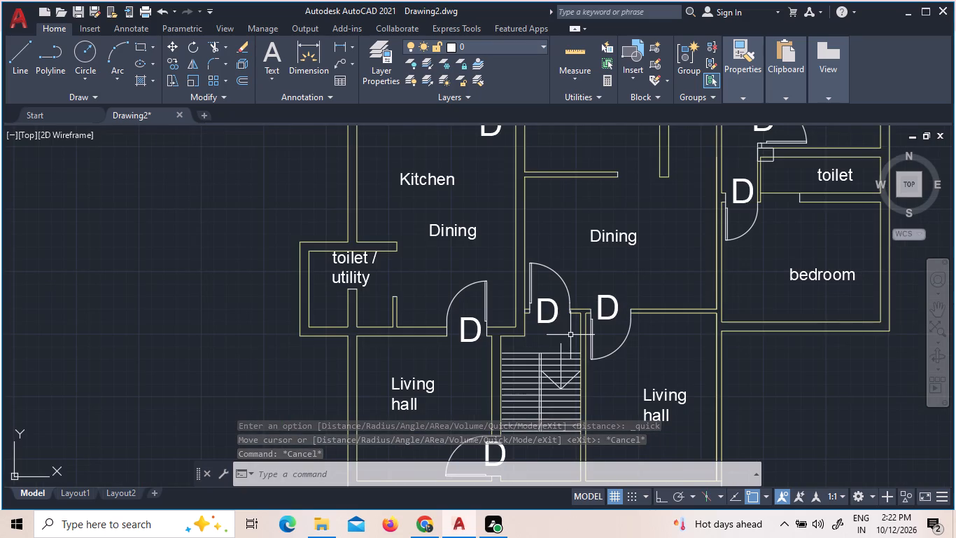
middle_click_drag(563, 355, 579, 310)
scroll(533, 366, "up", 2)
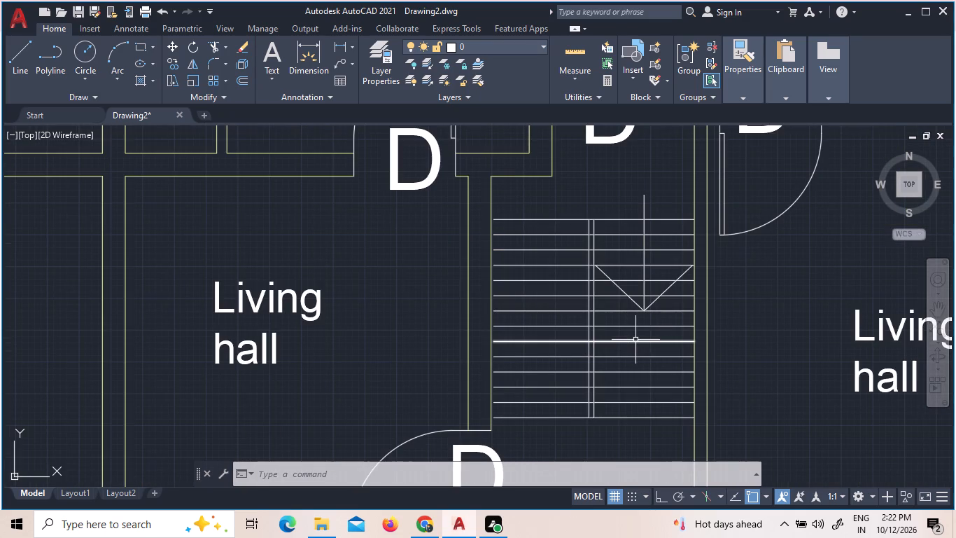
type("BREA")
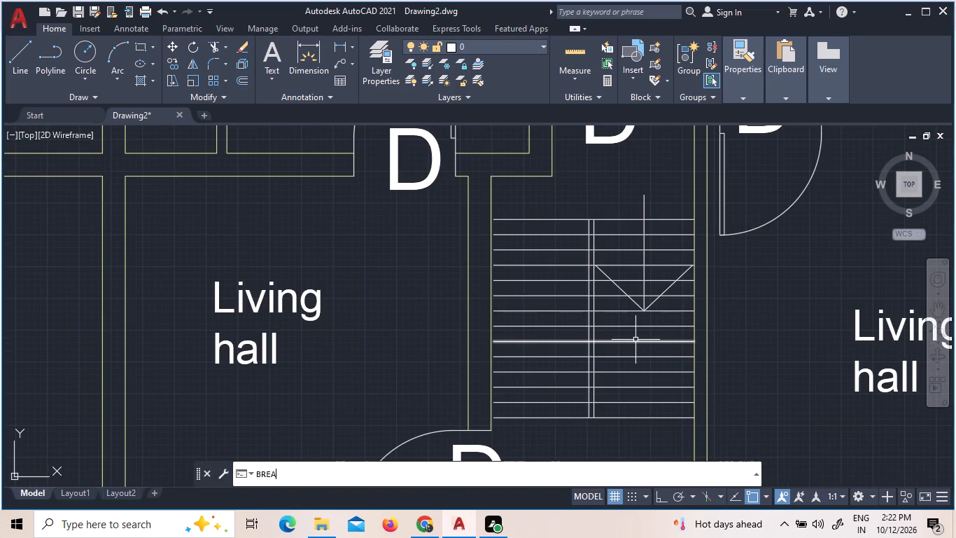
left_click(320, 429)
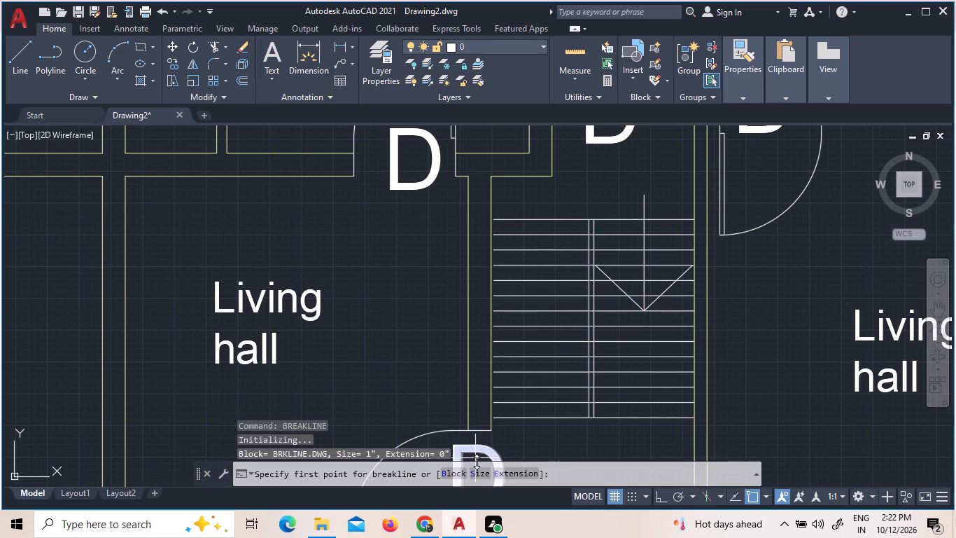
left_click(477, 475)
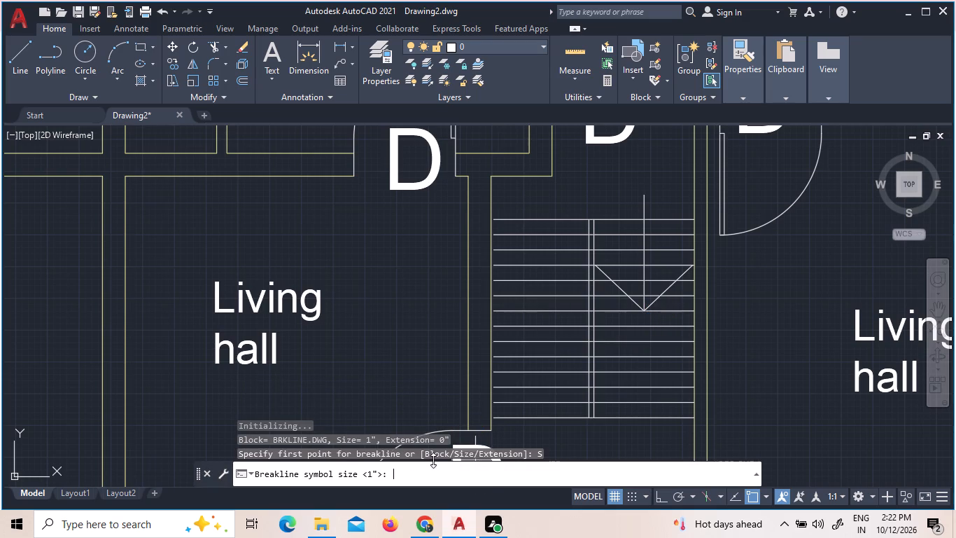
key("8")
key("Return")
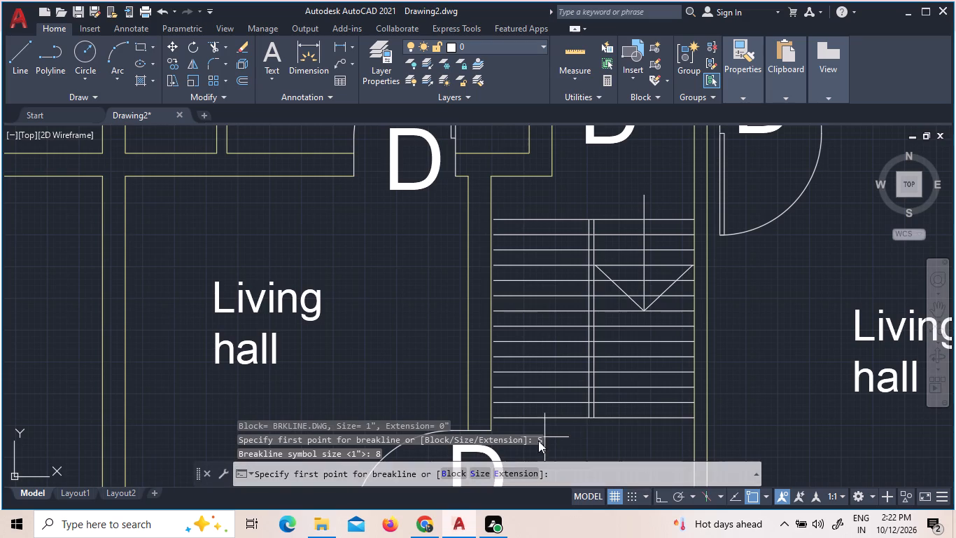
left_click(644, 314)
left_click(642, 419)
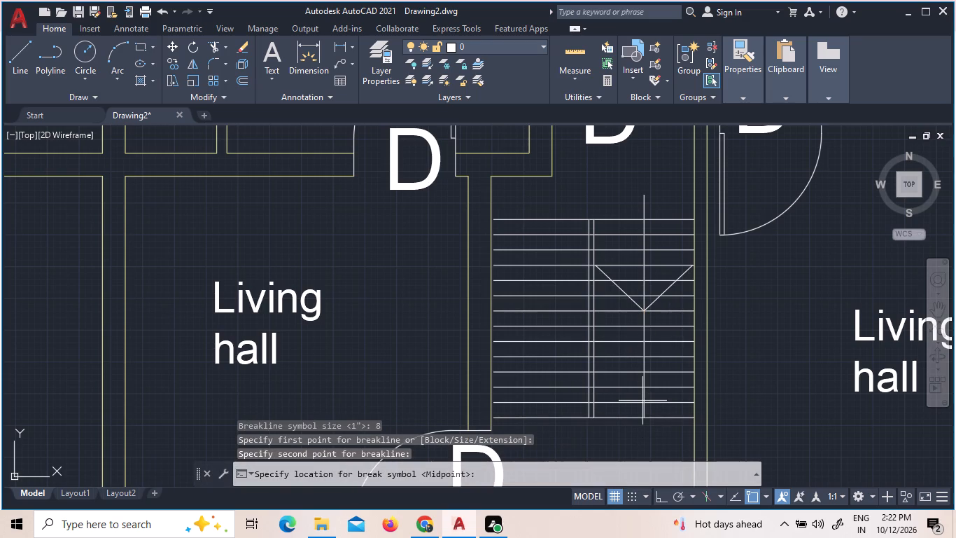
left_click(647, 343)
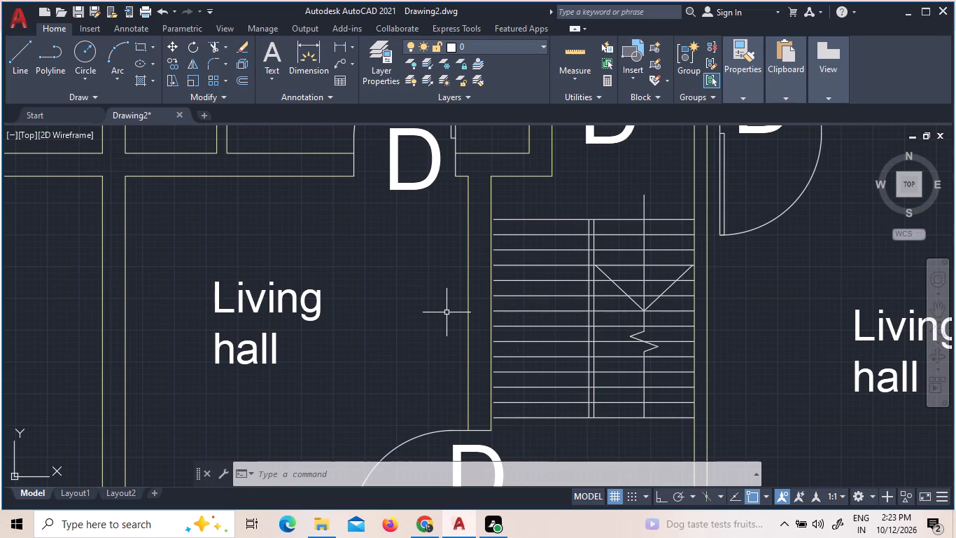
Break the stair's lowest tread line at a point where it meets the west side of the central divider.
type("BRE")
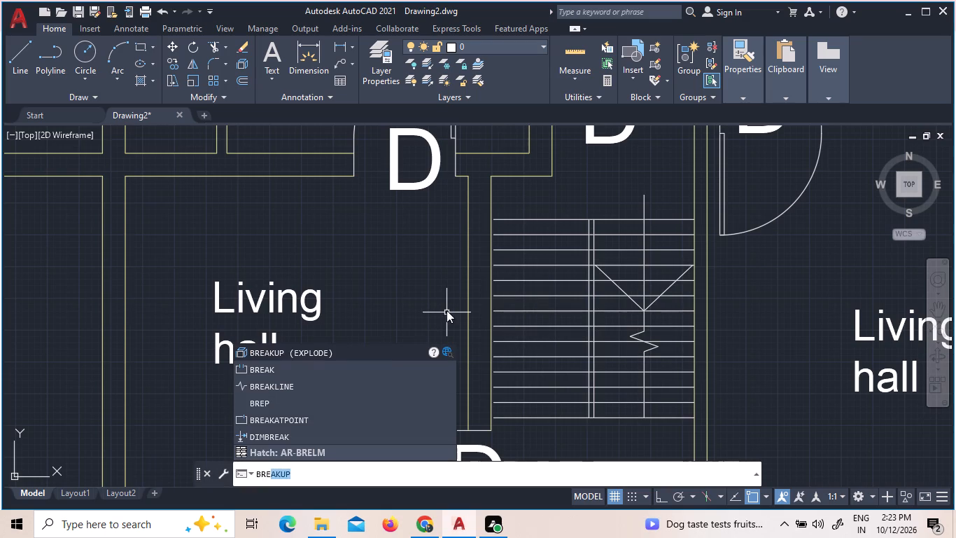
left_click(336, 415)
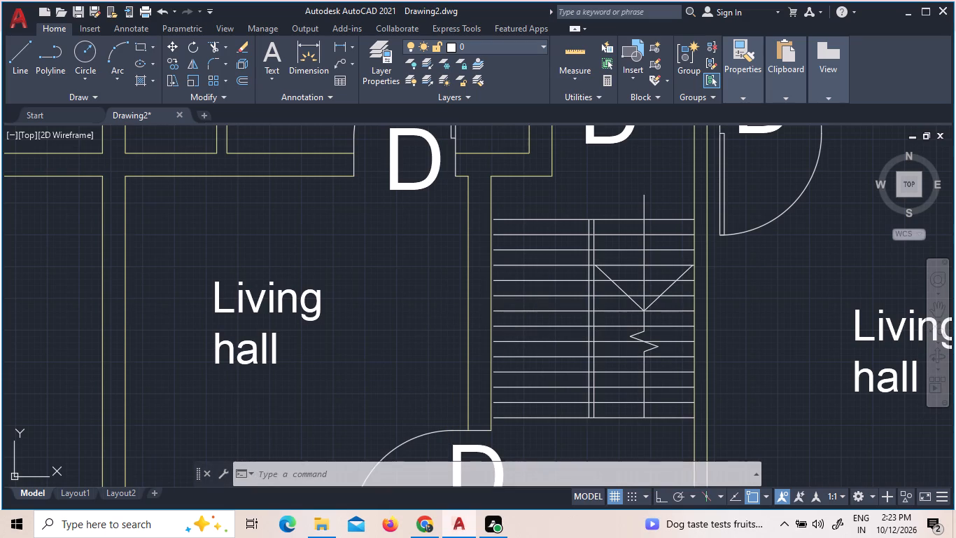
left_click(565, 420)
left_click(586, 418)
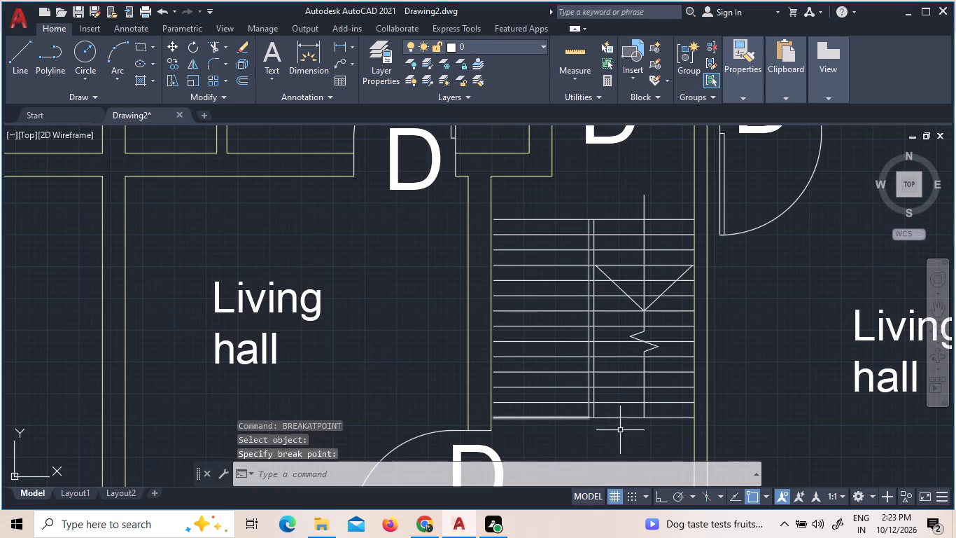
Load all available linetypes from acad.lin into the drawing with the Linetype Manager.
key("l")
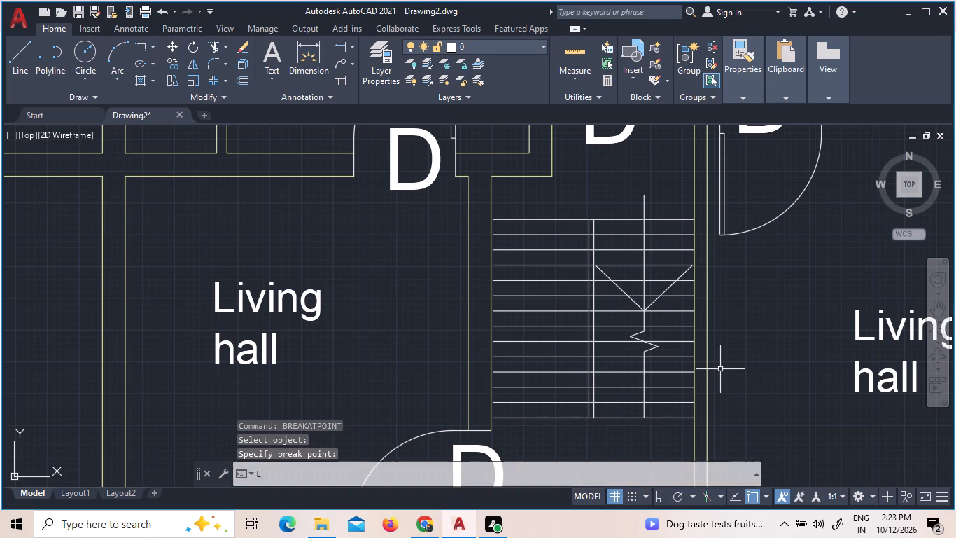
type("T")
key("space")
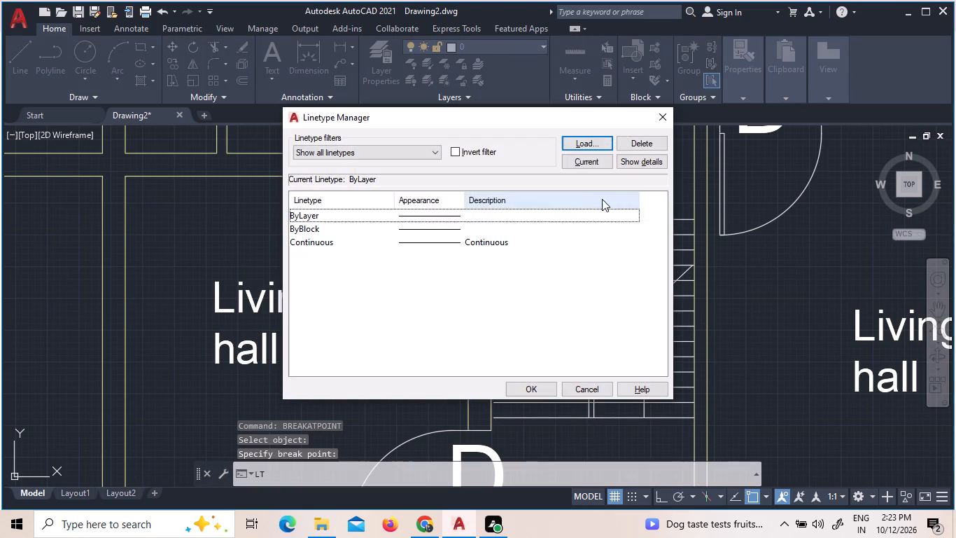
left_click(579, 147)
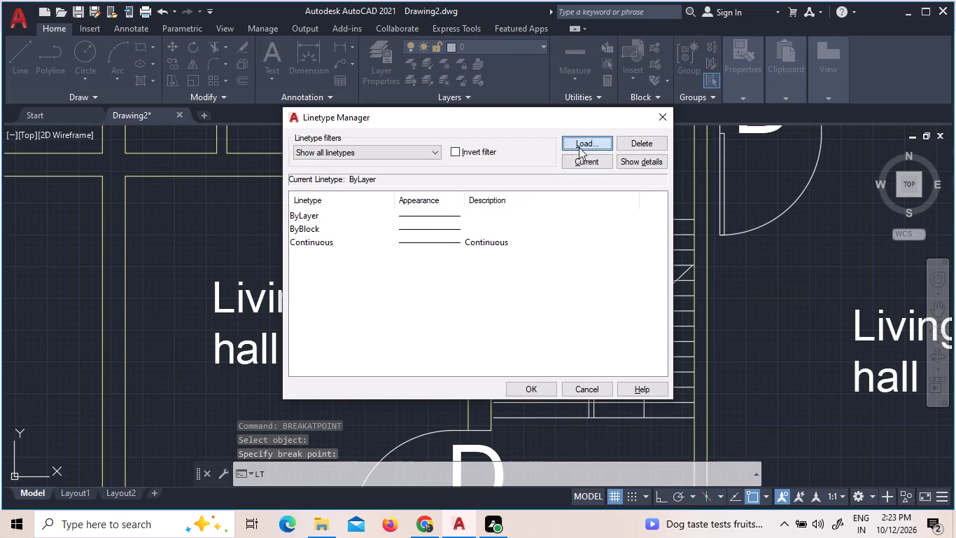
left_click(373, 254)
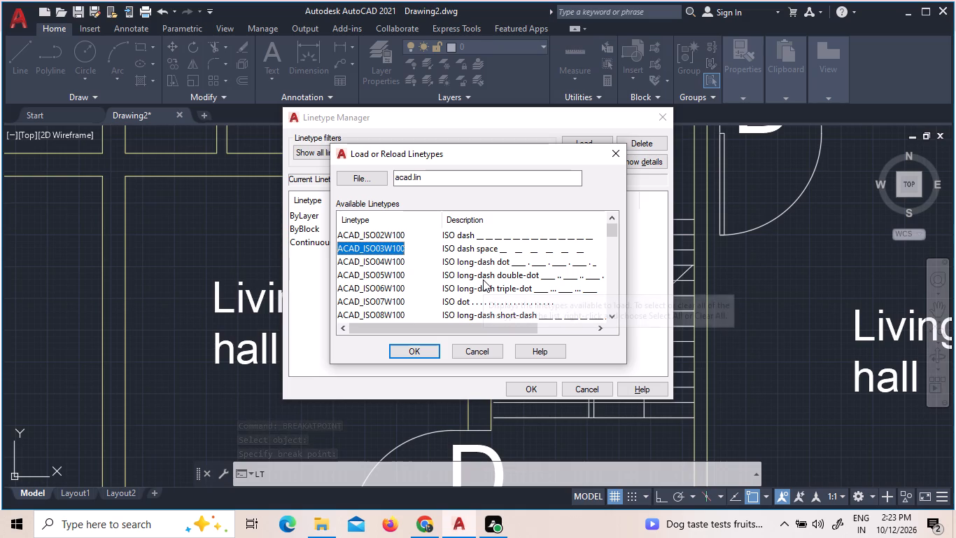
key("ctrl+a")
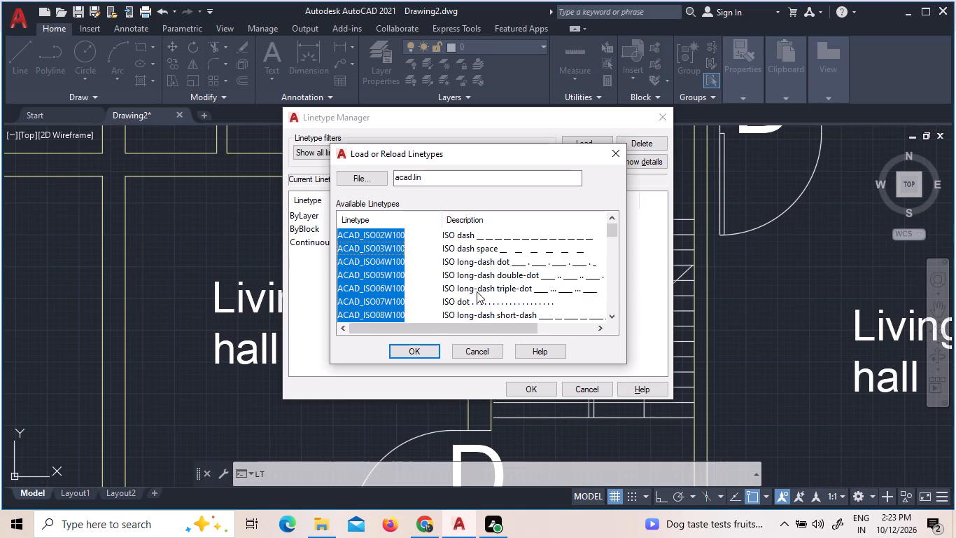
left_click(415, 351)
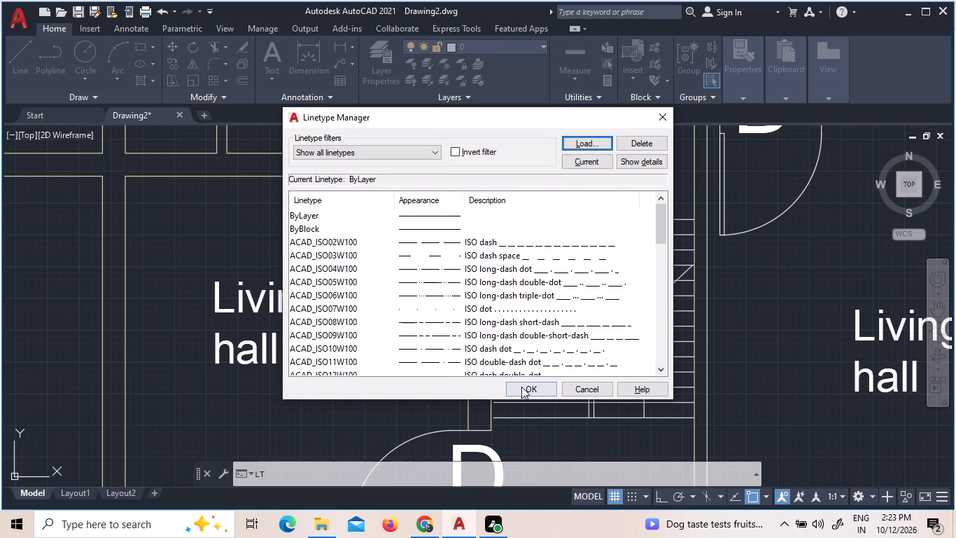
left_click(522, 387)
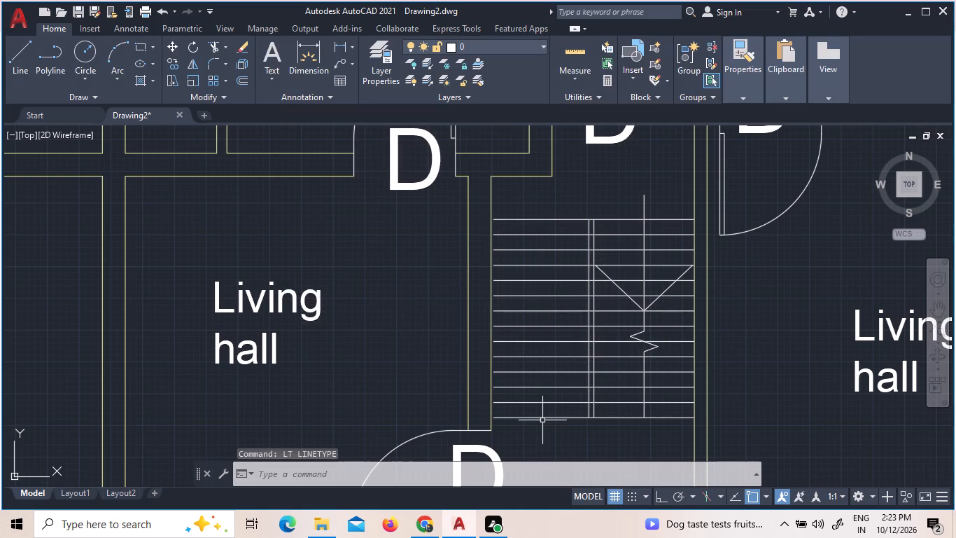
Change the linetype of the lowest tread line's segment west of the stair divider to HIDDEN.
scroll(555, 420, "up", 3)
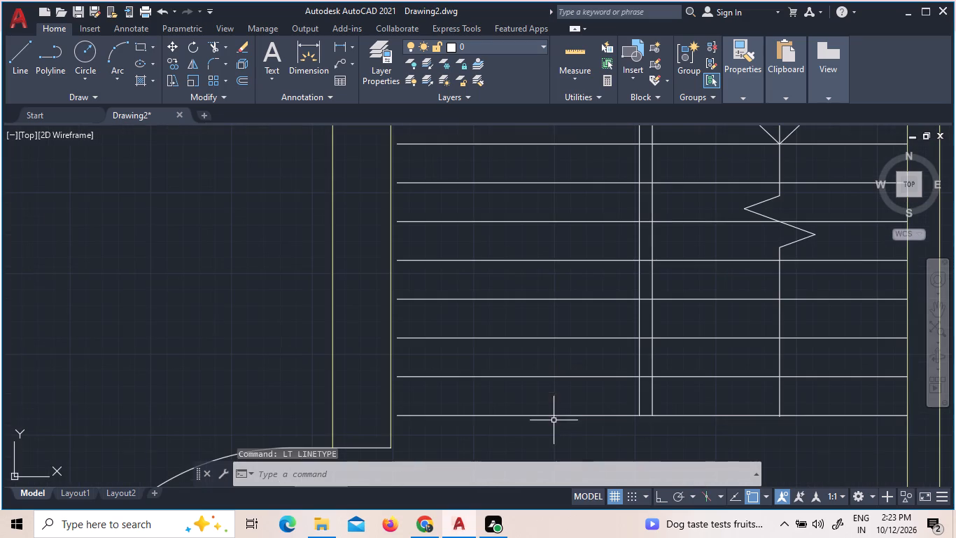
left_click(554, 426)
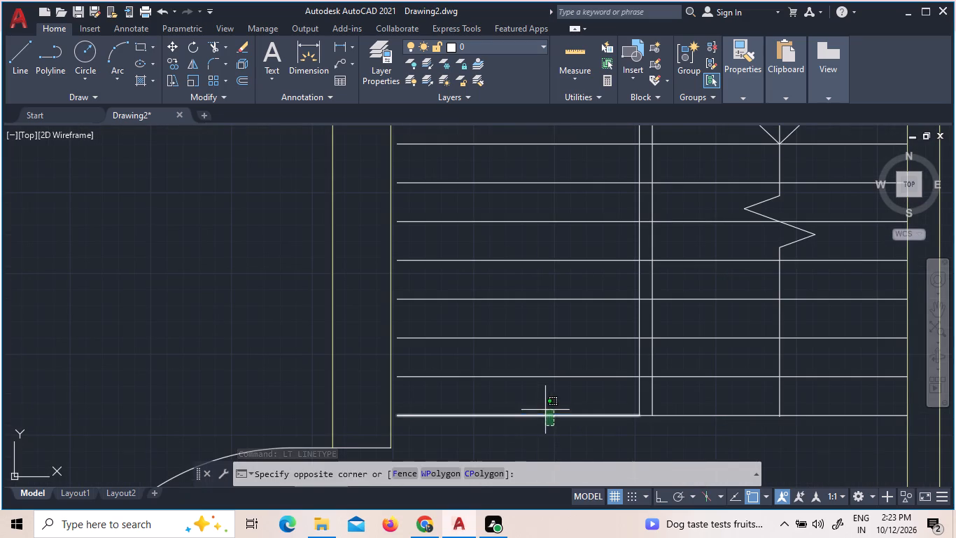
left_click(545, 410)
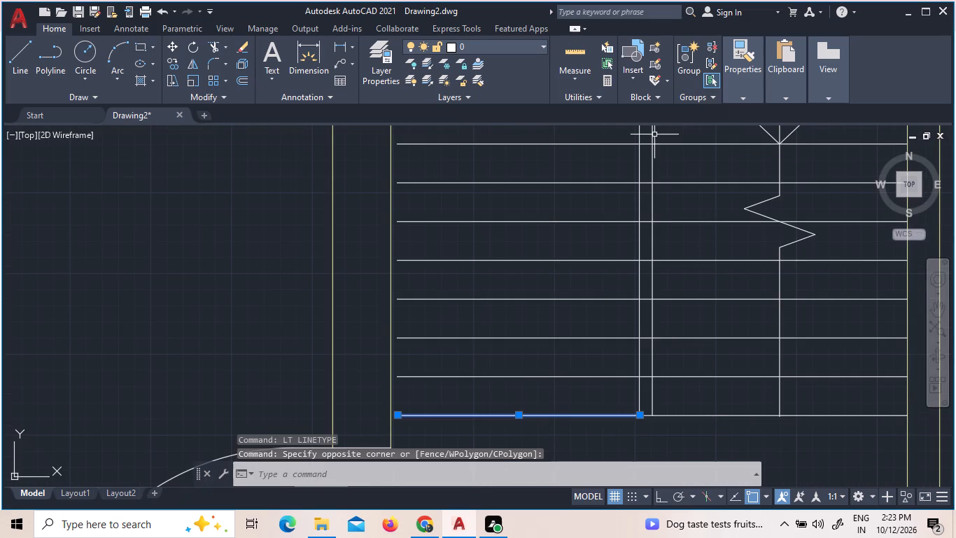
key("ctrl+1")
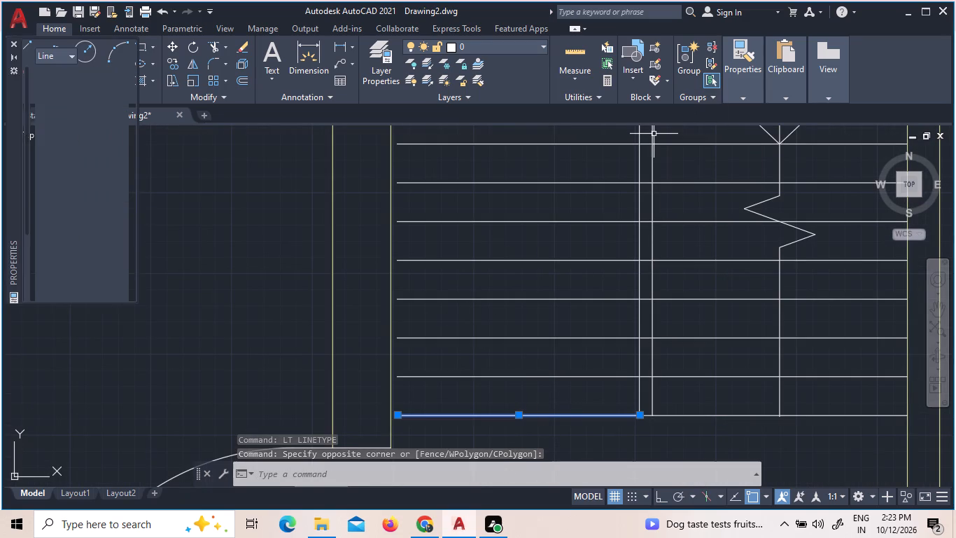
left_click(121, 113)
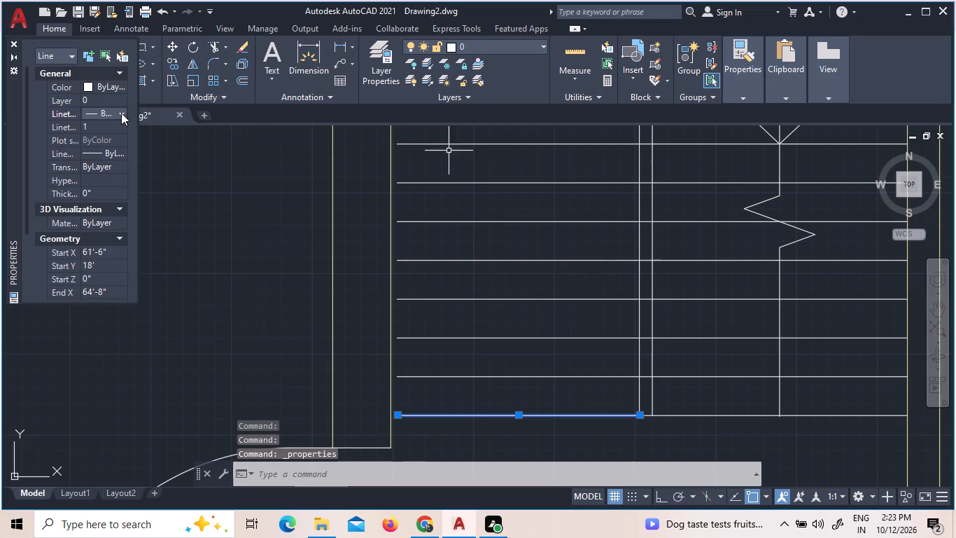
left_click(121, 113)
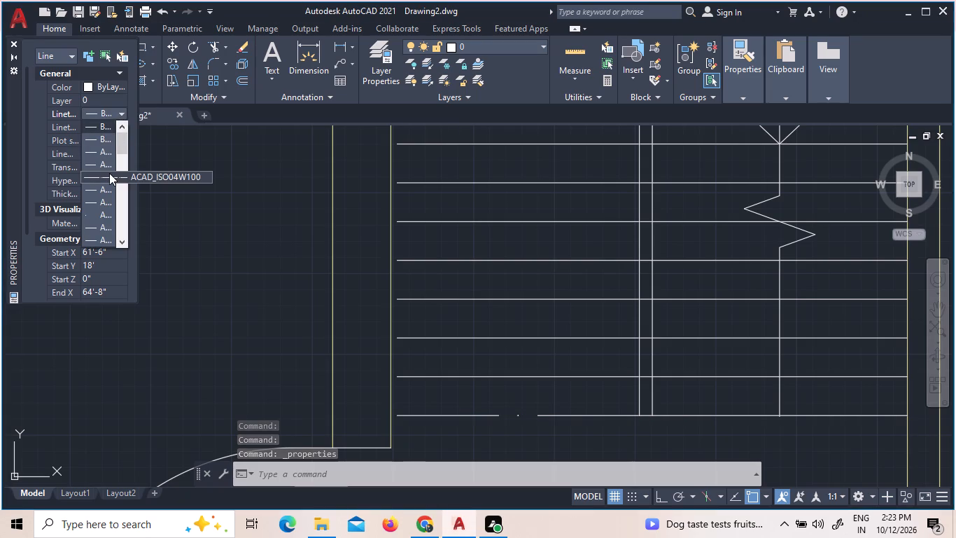
key("h")
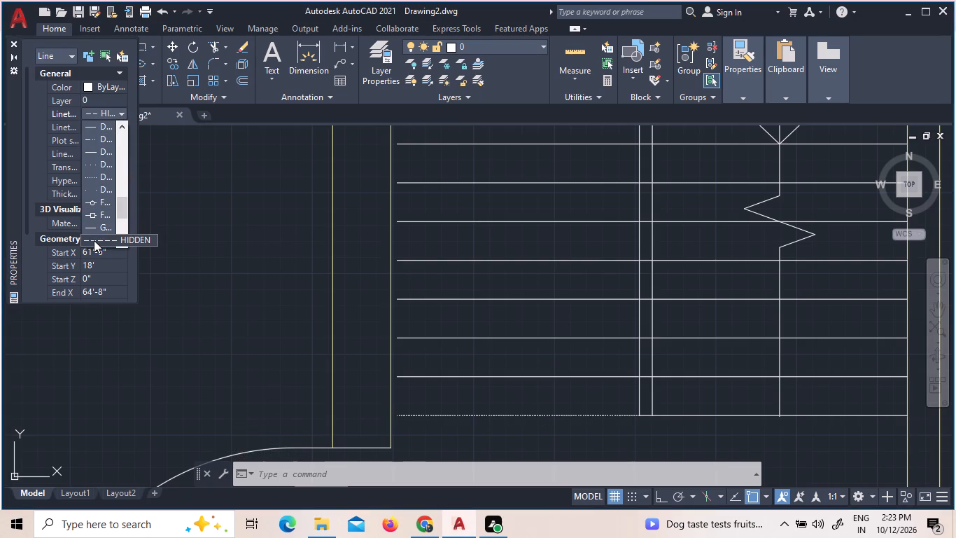
left_click(94, 240)
scroll(453, 413, "up", 4)
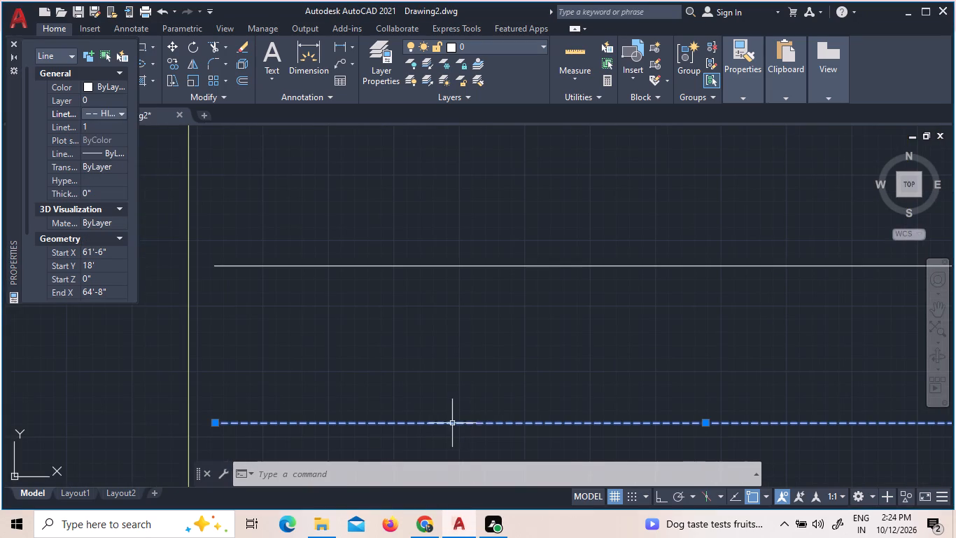
scroll(503, 436, "down", 2)
middle_click_drag(527, 440, 531, 381)
scroll(530, 387, "down", 1)
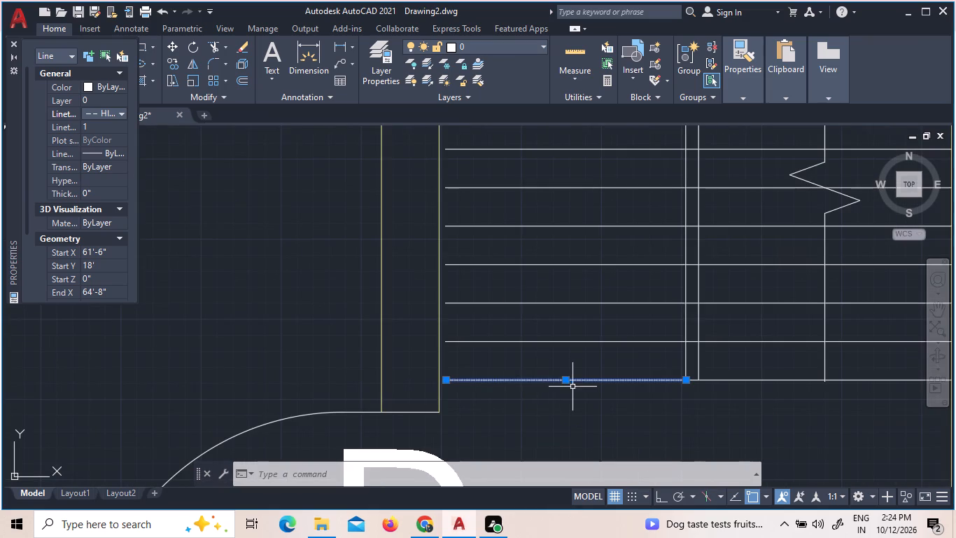
scroll(594, 382, "up", 2)
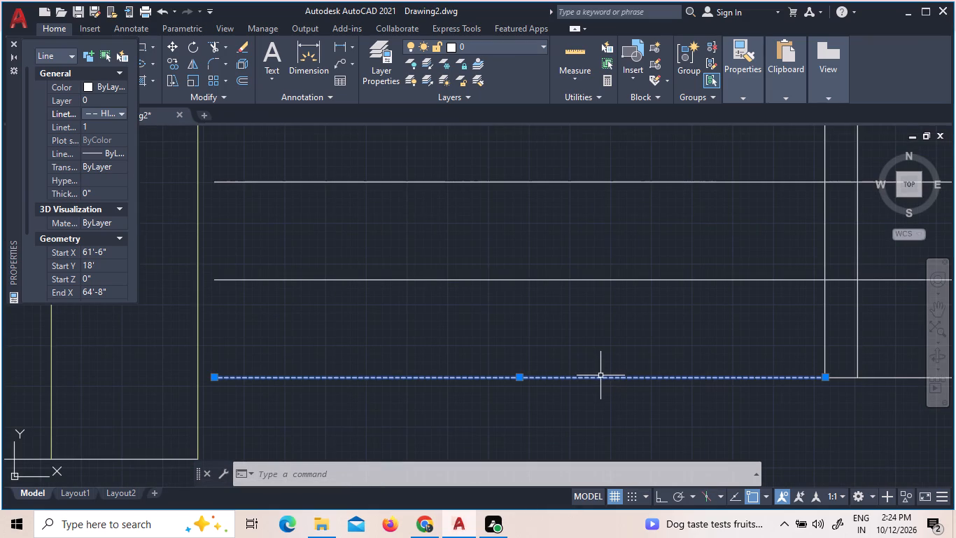
scroll(556, 358, "down", 4)
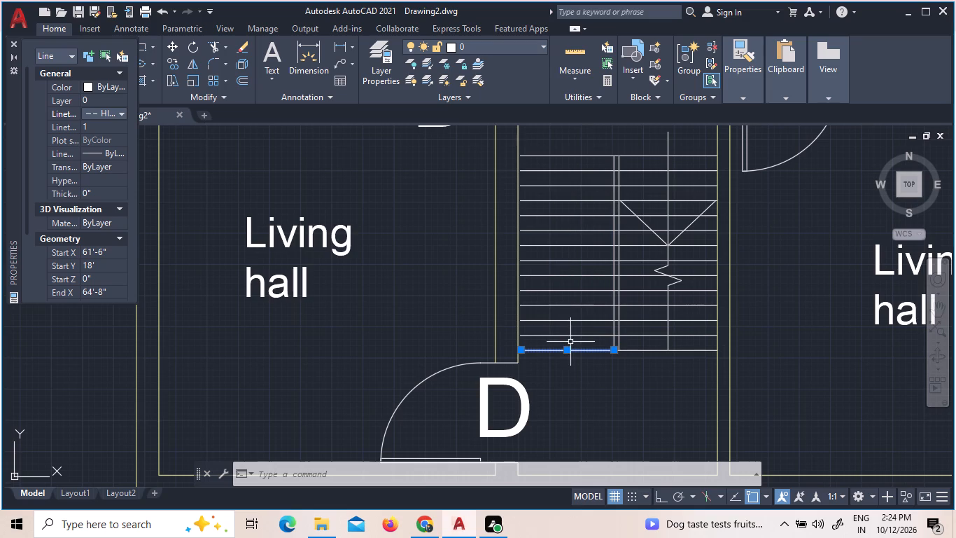
scroll(572, 357, "up", 5)
scroll(582, 331, "down", 2)
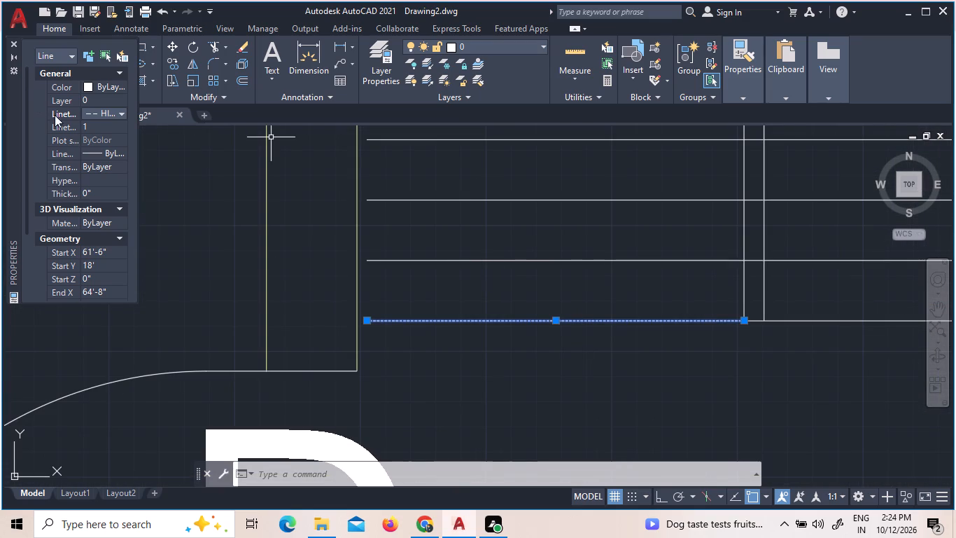
Set the linetype scale of the lowest tread's west segment to 5, then deselect it and close its properties.
left_click(92, 124)
key("5")
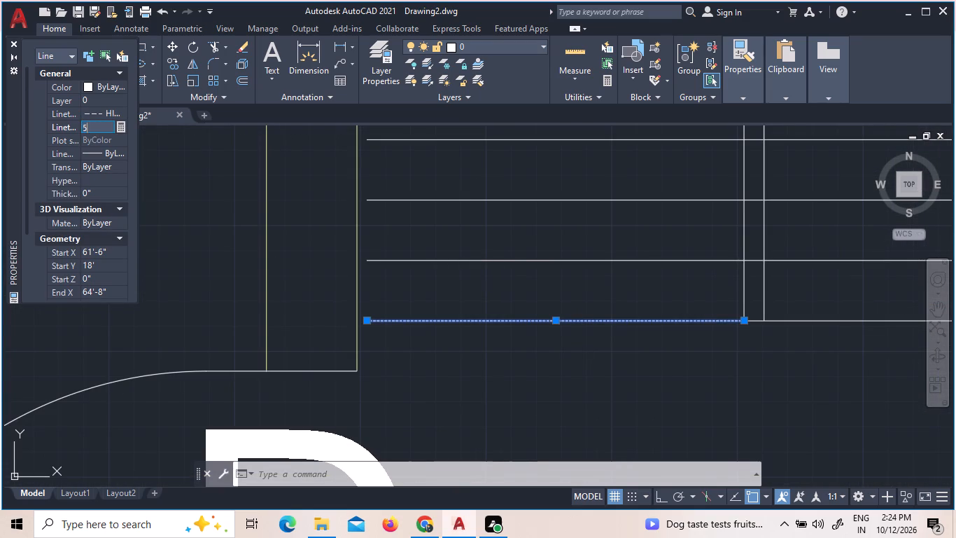
key("Return")
scroll(365, 326, "down", 2)
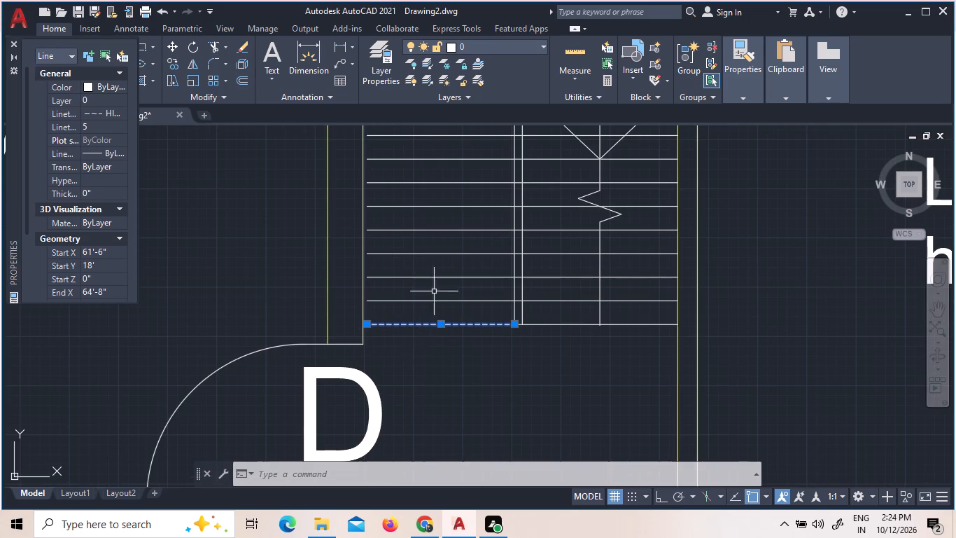
scroll(436, 284, "down", 1)
middle_click_drag(448, 237, 448, 342)
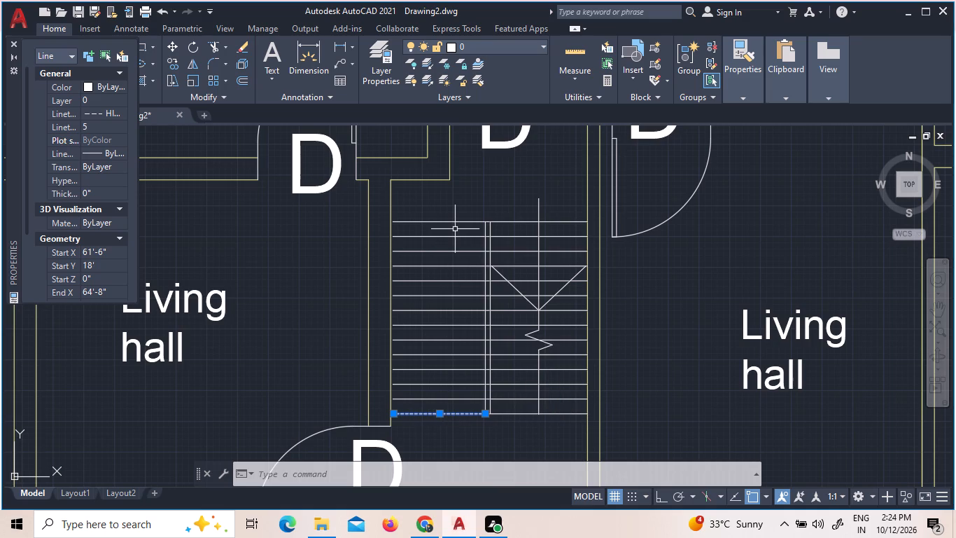
scroll(460, 415, "up", 4)
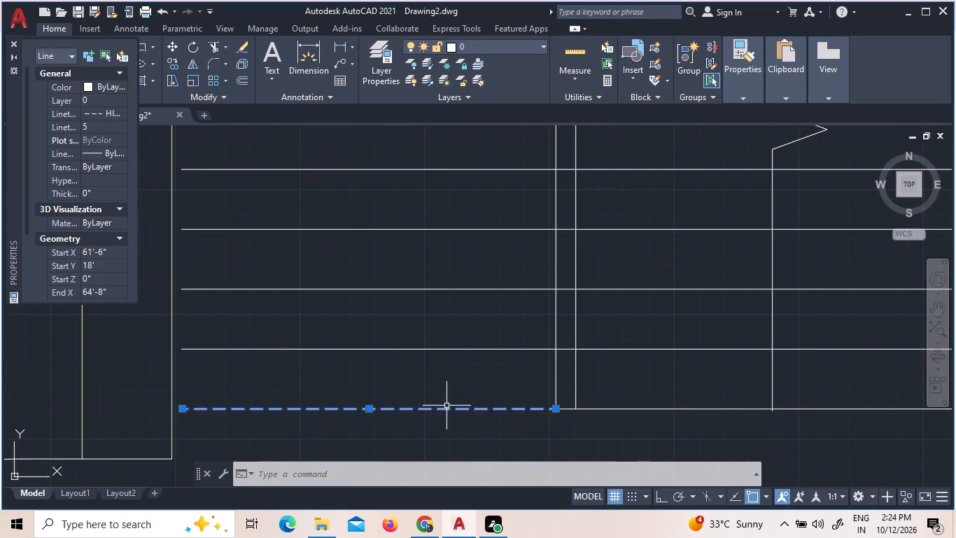
scroll(447, 406, "down", 3)
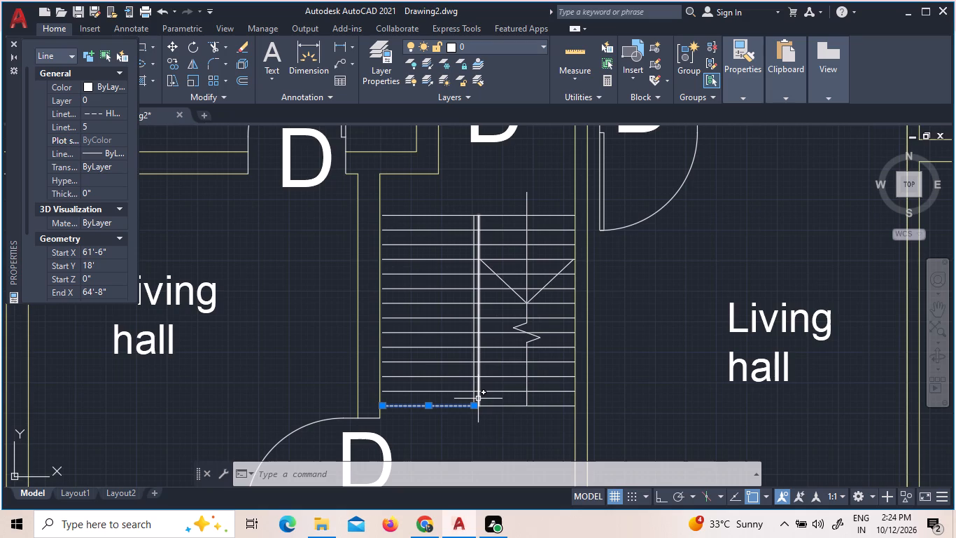
key("Escape")
key("Escape")
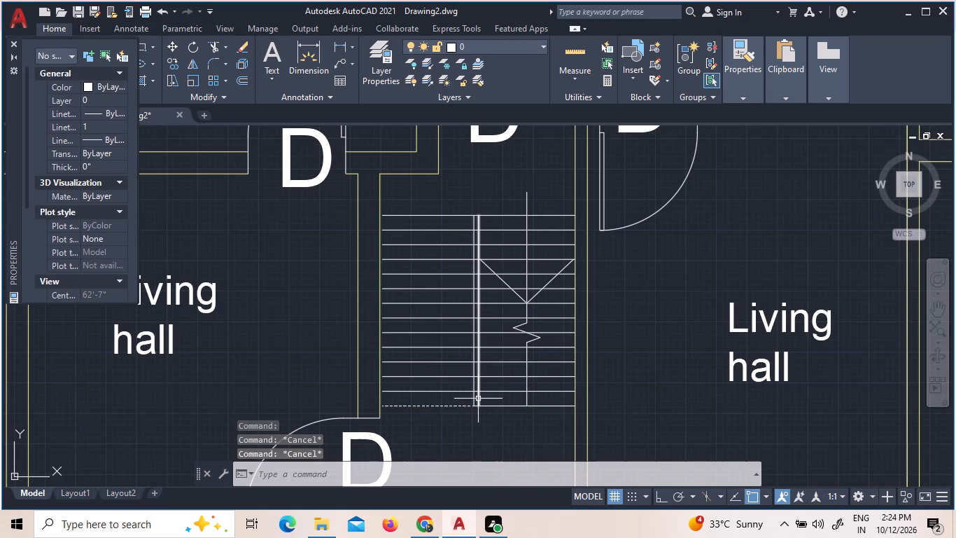
left_click(14, 42)
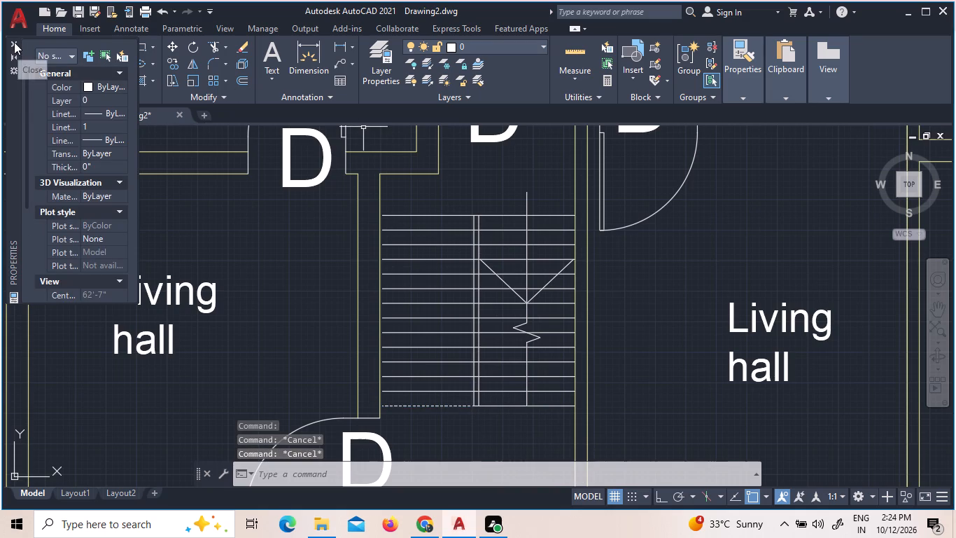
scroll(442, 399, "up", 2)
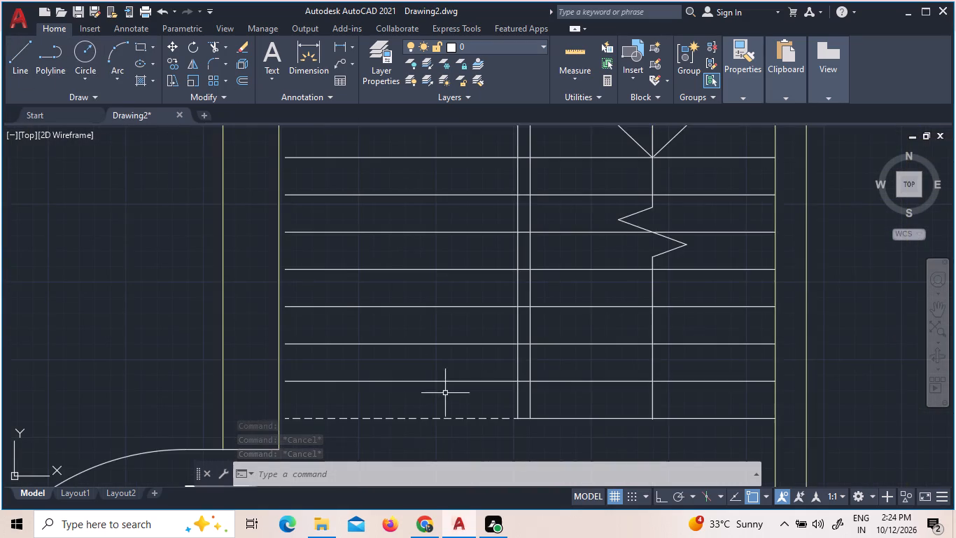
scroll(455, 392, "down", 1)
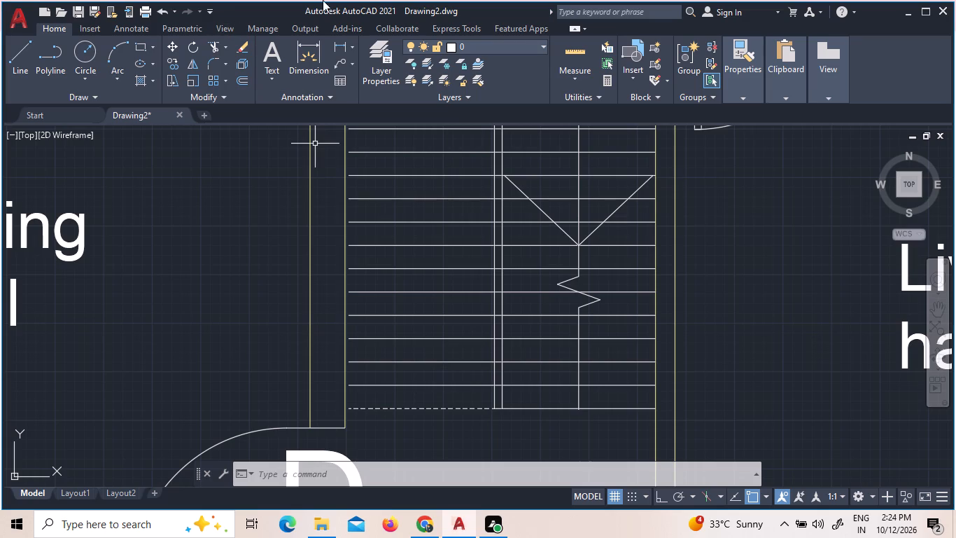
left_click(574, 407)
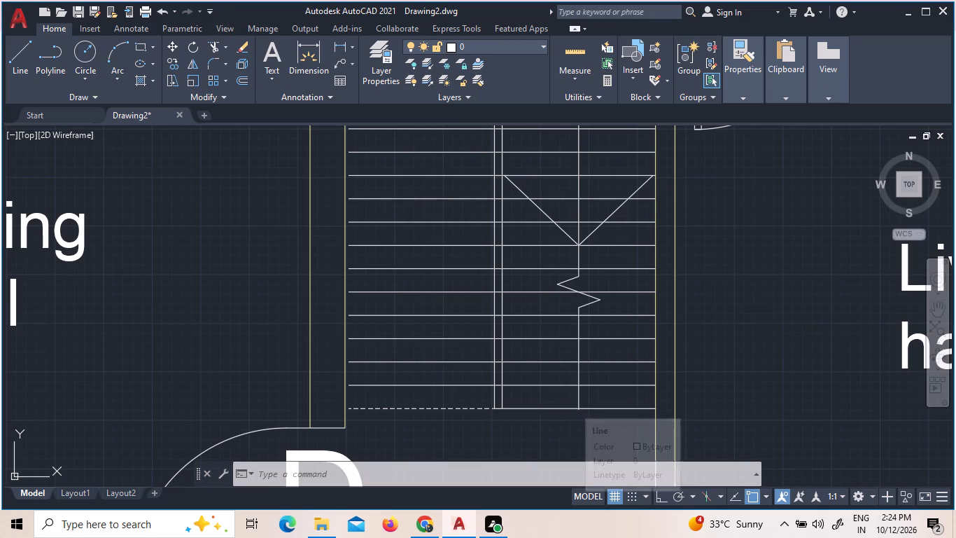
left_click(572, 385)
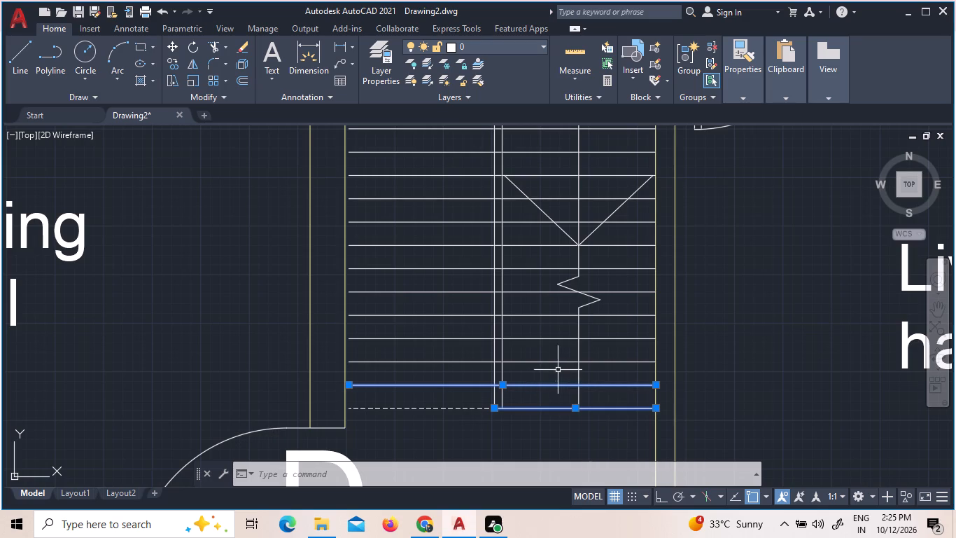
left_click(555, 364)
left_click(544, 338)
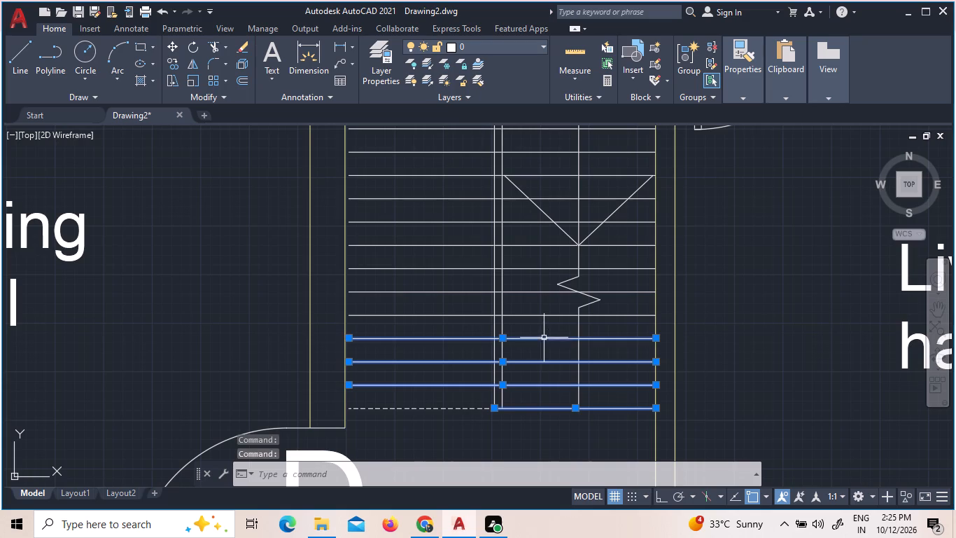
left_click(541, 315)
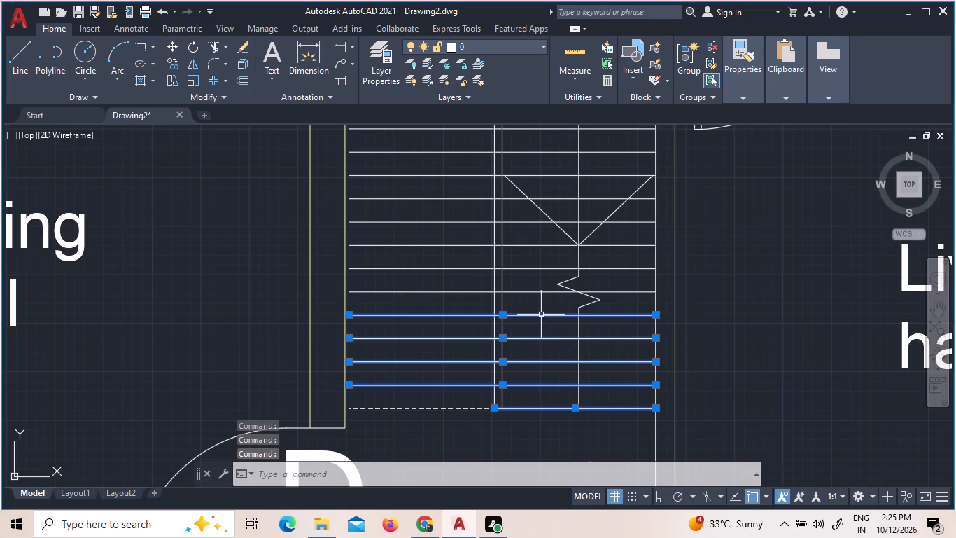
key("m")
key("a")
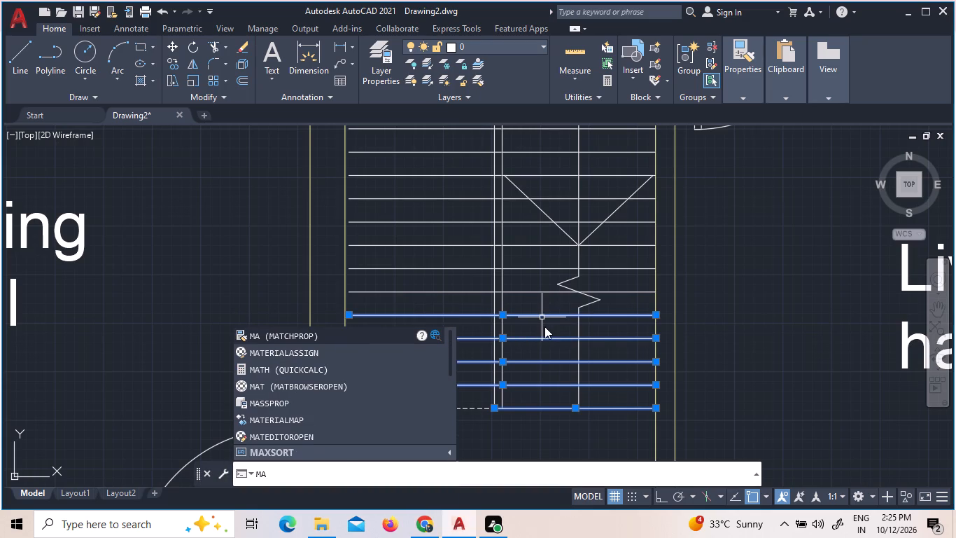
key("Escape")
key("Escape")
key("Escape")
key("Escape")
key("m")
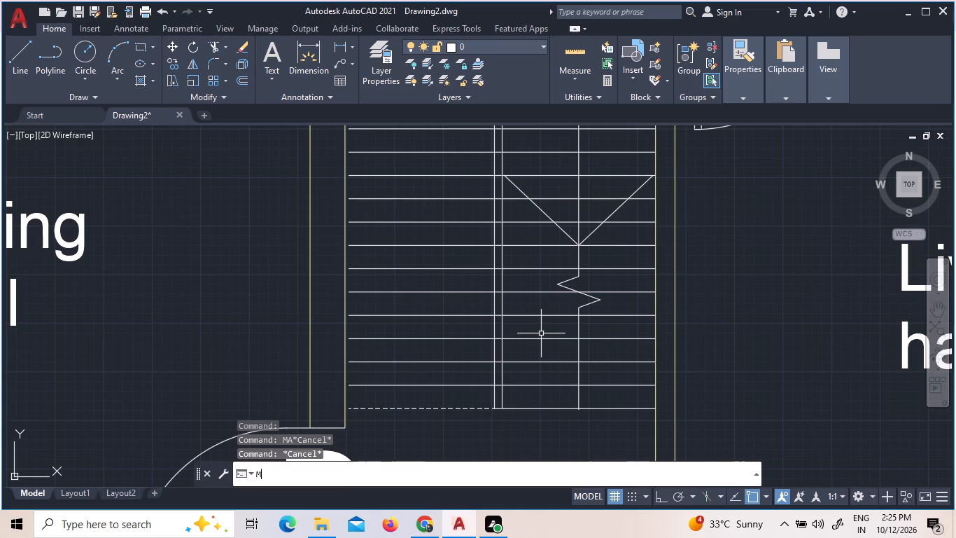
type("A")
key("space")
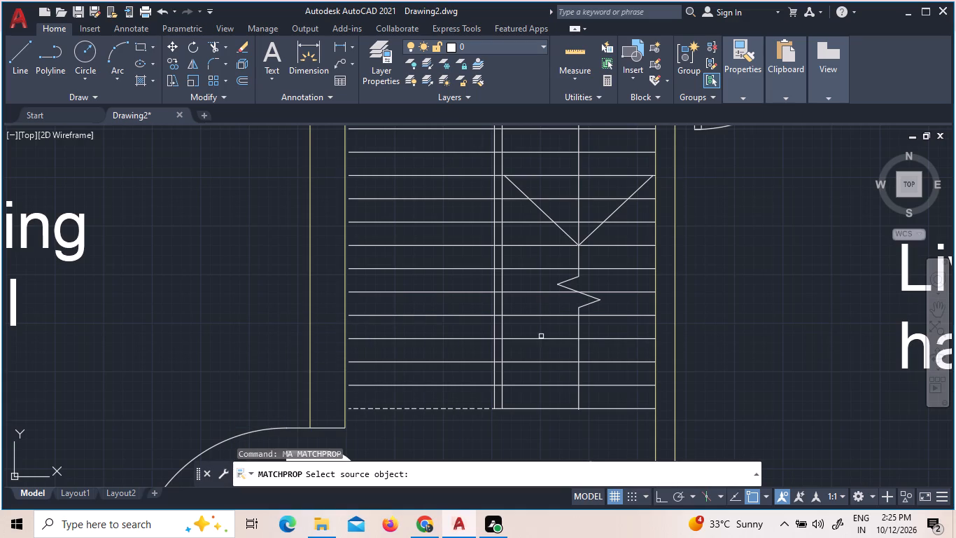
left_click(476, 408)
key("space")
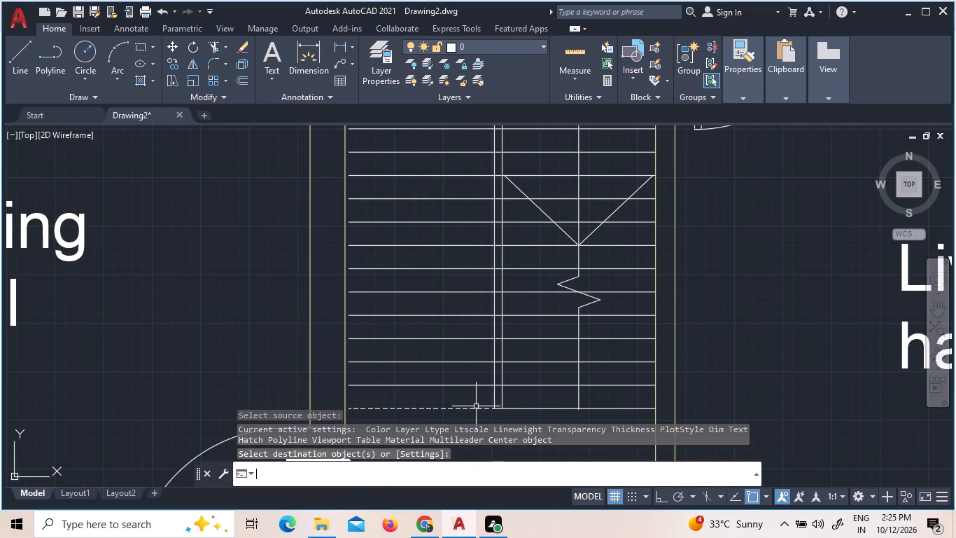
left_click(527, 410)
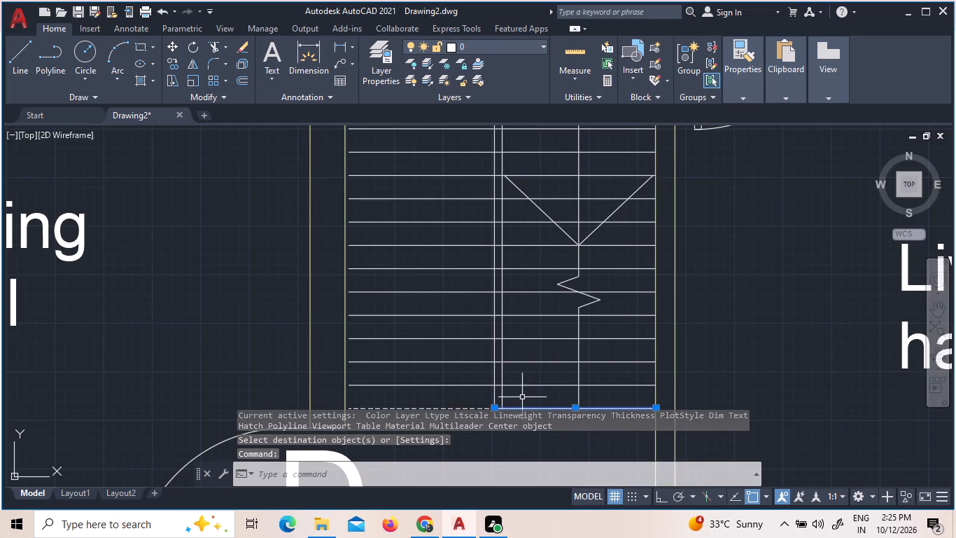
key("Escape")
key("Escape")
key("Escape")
Match the lowest tread's dashed west segment properties onto its east segment and the four tread lines directly above.
key("m")
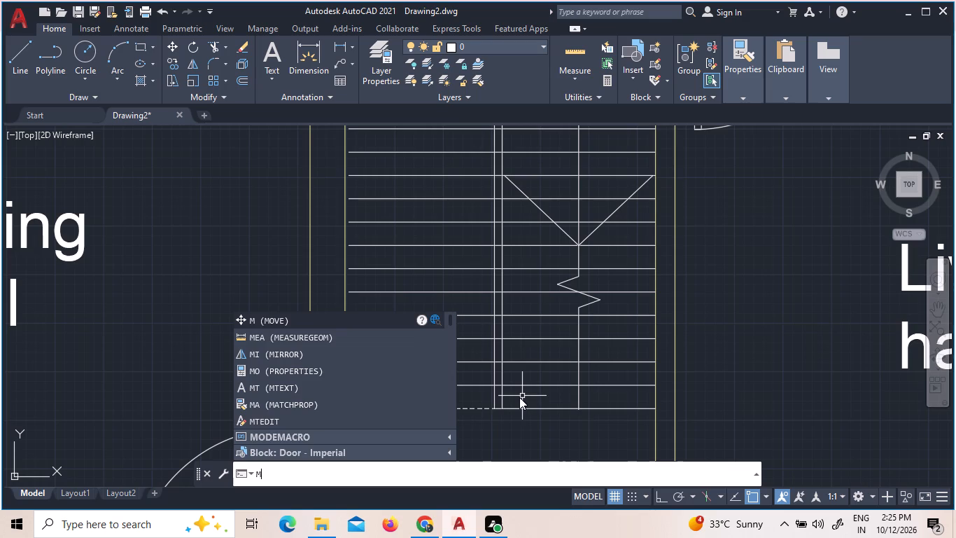
key("a")
key("space")
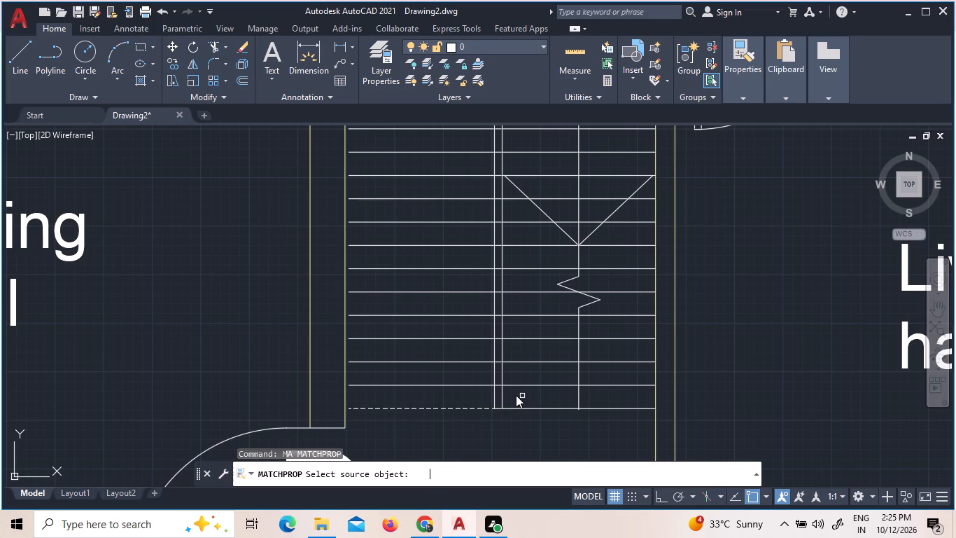
left_click(428, 408)
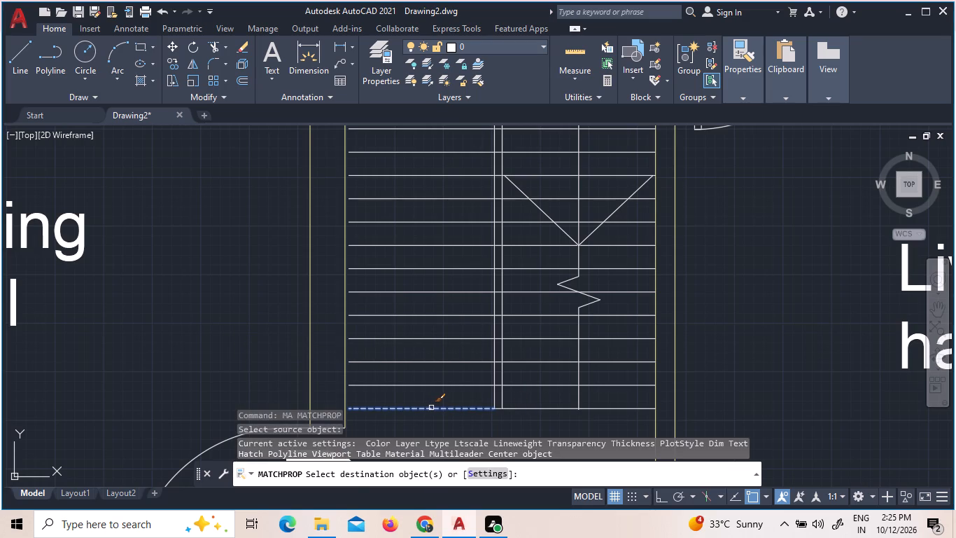
left_click(510, 408)
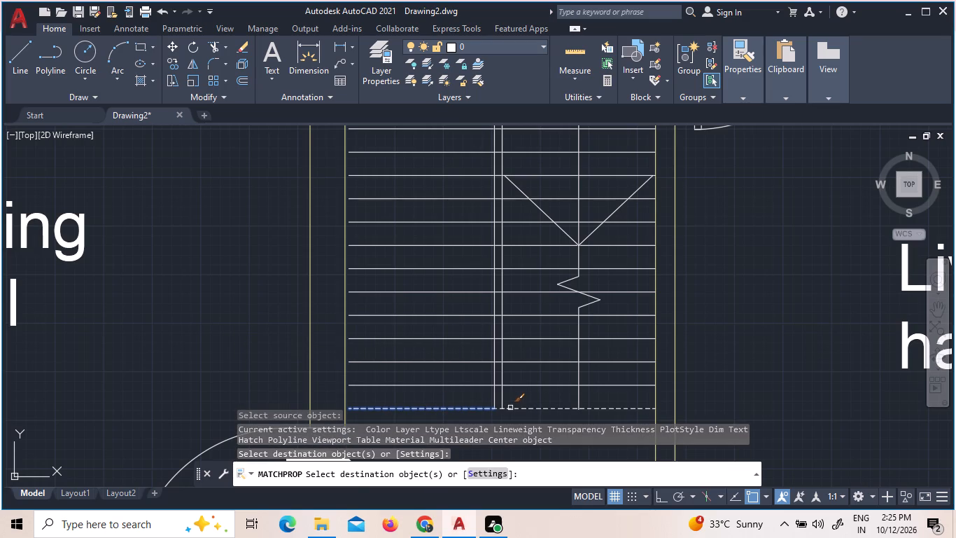
left_click(517, 384)
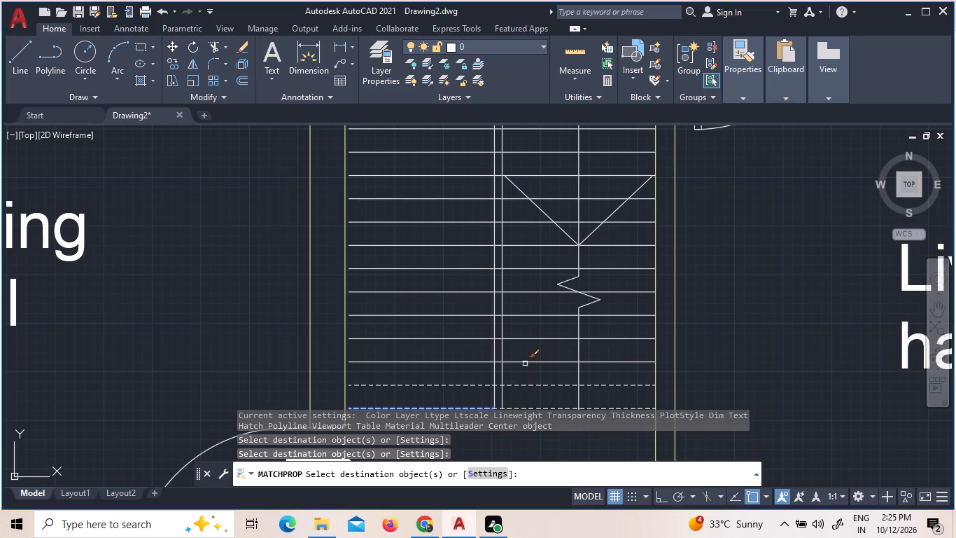
left_click(525, 364)
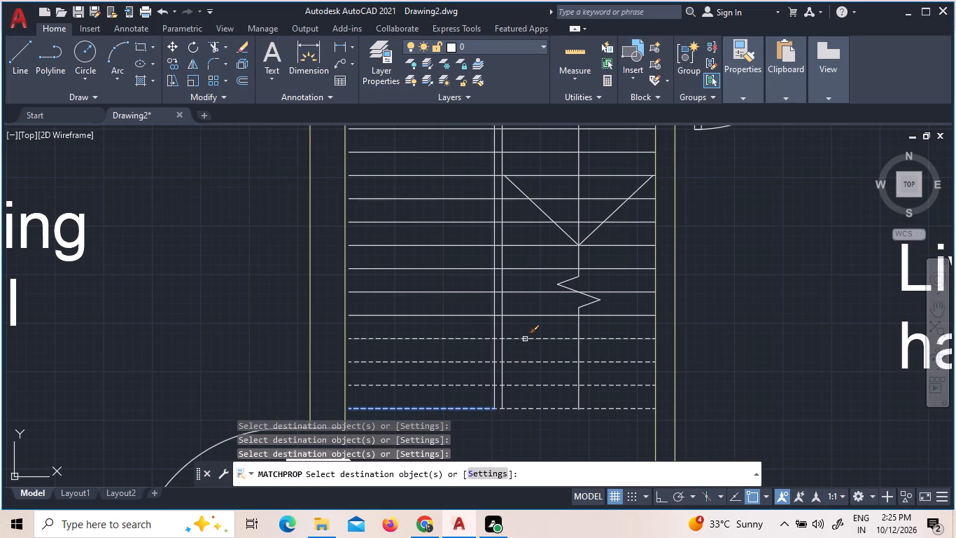
left_click(525, 339)
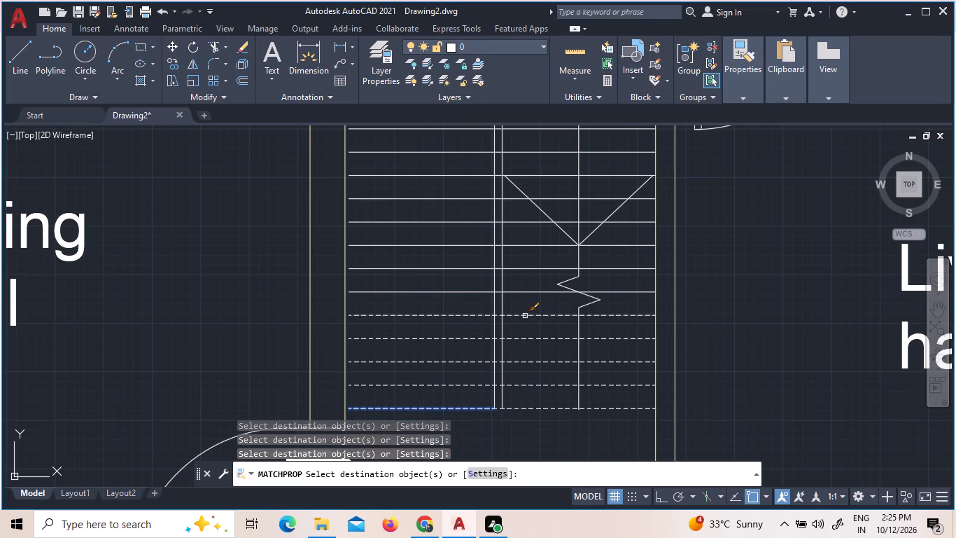
left_click(525, 316)
key("Escape")
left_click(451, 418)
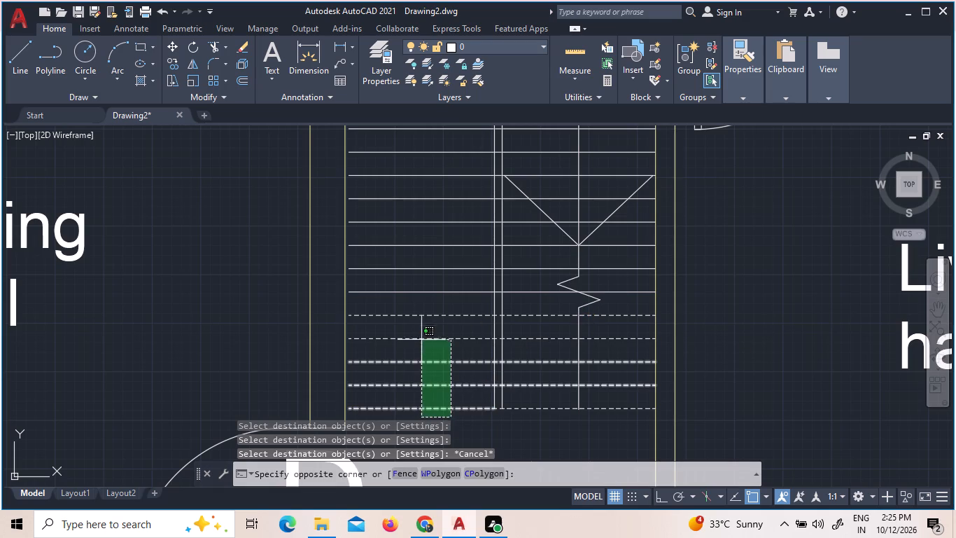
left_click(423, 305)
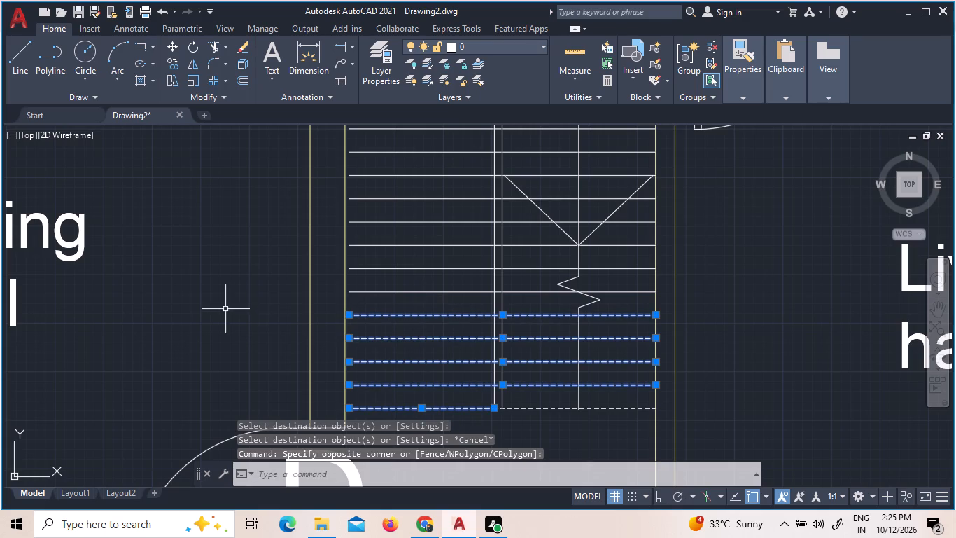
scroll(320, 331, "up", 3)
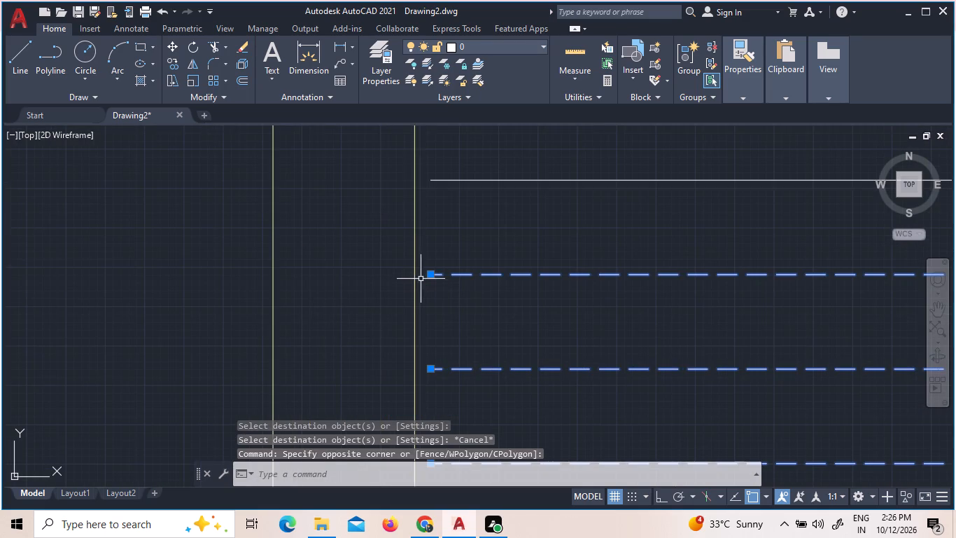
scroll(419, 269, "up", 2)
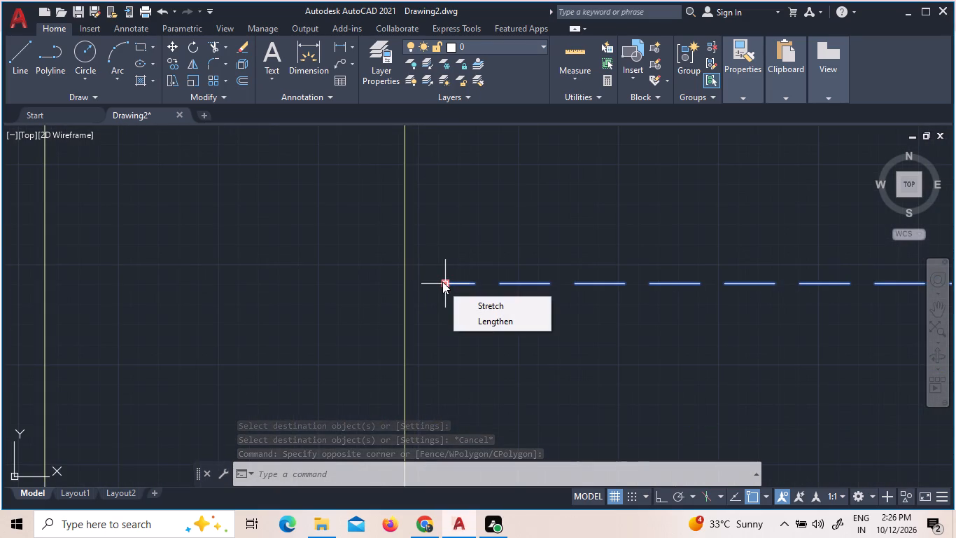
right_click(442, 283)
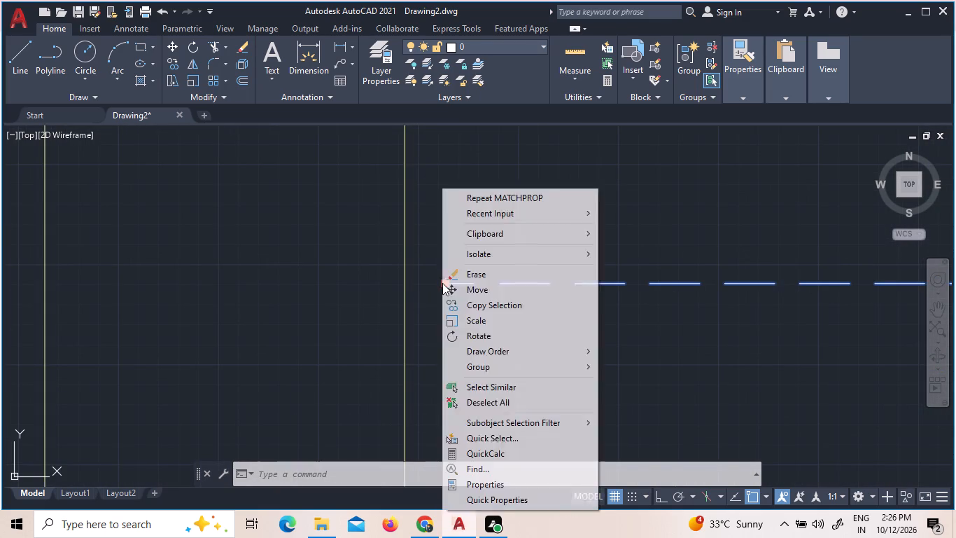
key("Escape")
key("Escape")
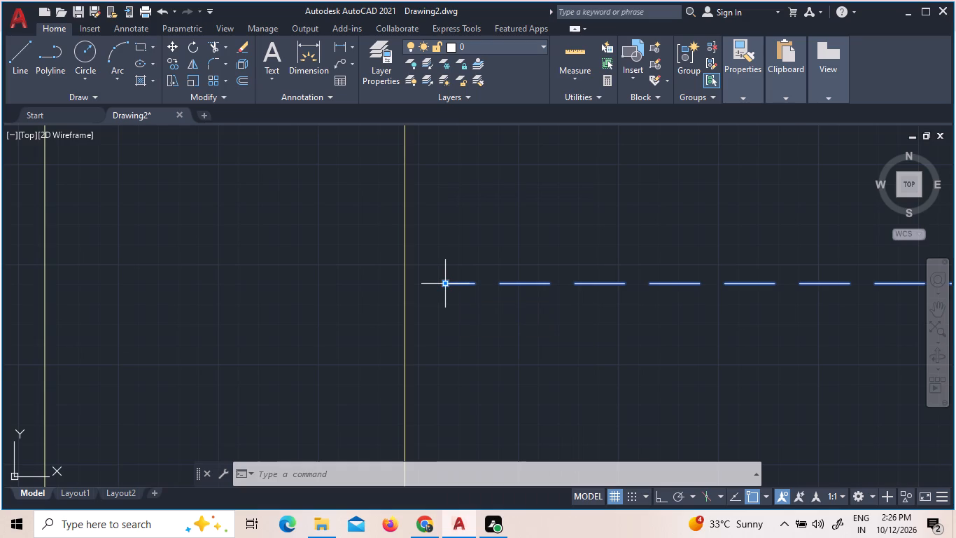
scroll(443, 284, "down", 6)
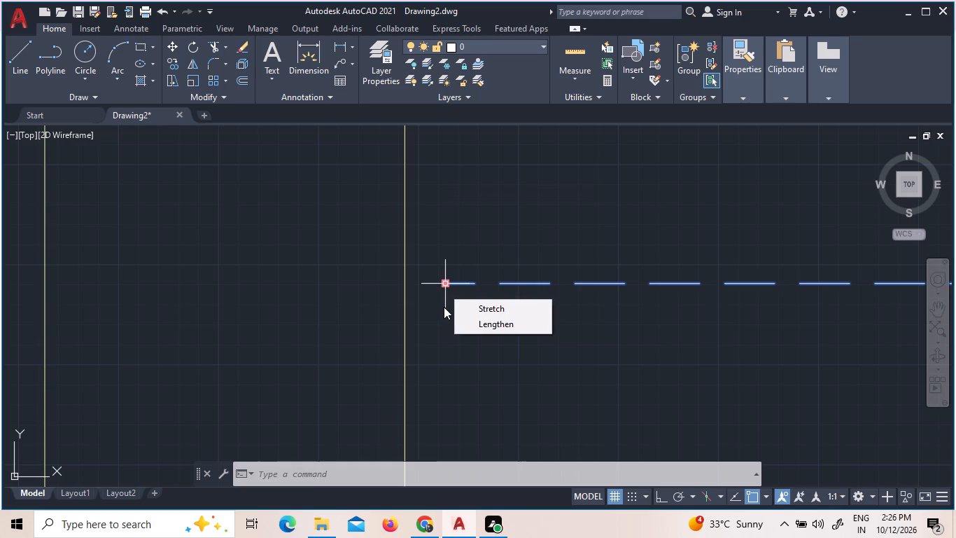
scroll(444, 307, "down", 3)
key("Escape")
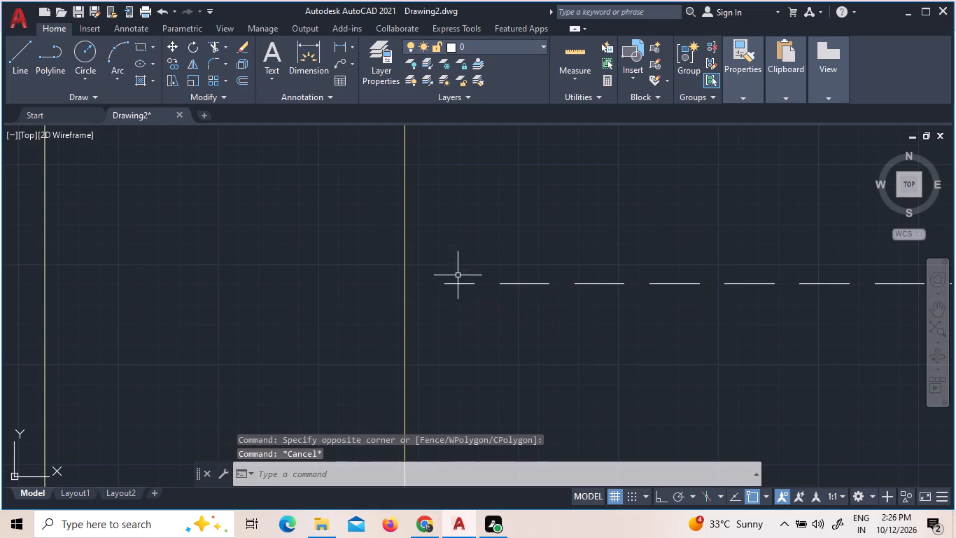
Move the four full dashed treads and the lowest tread's west segment west so their ends meet the stair's west wall.
scroll(470, 275, "down", 5)
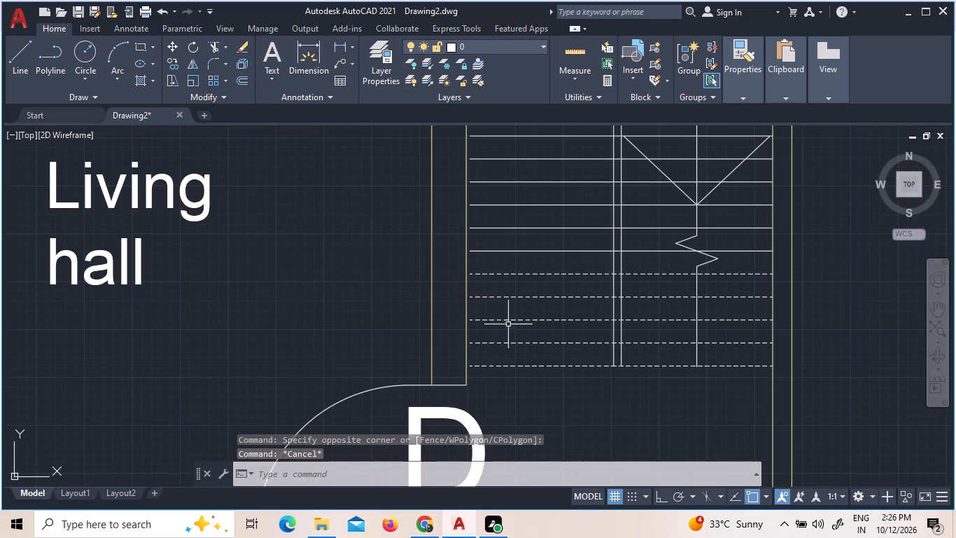
left_click(516, 373)
left_click(493, 262)
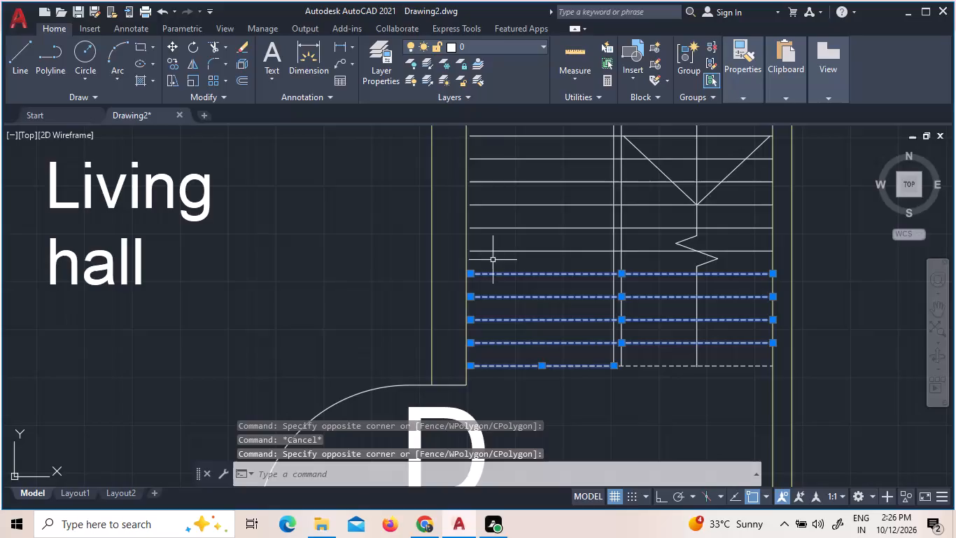
right_click(481, 257)
left_click(511, 291)
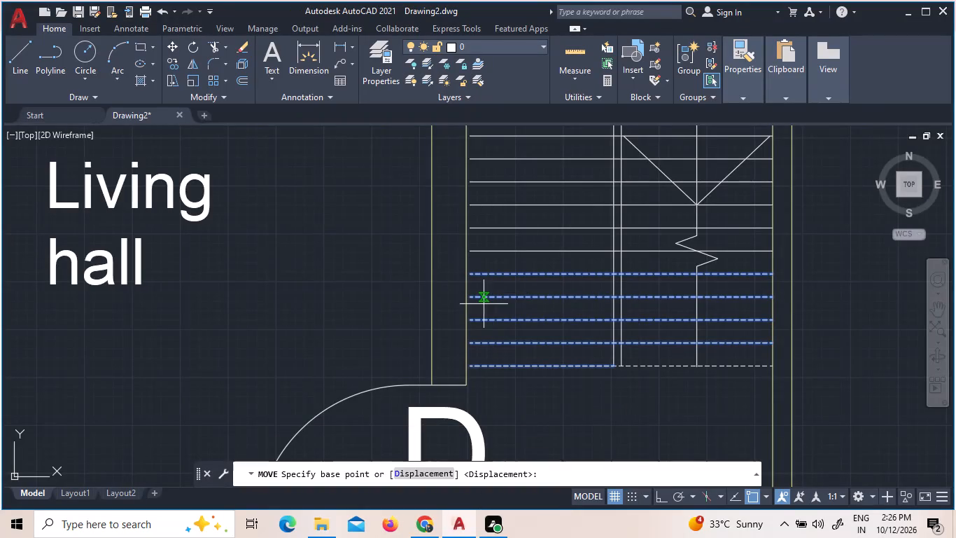
scroll(474, 318, "up", 4)
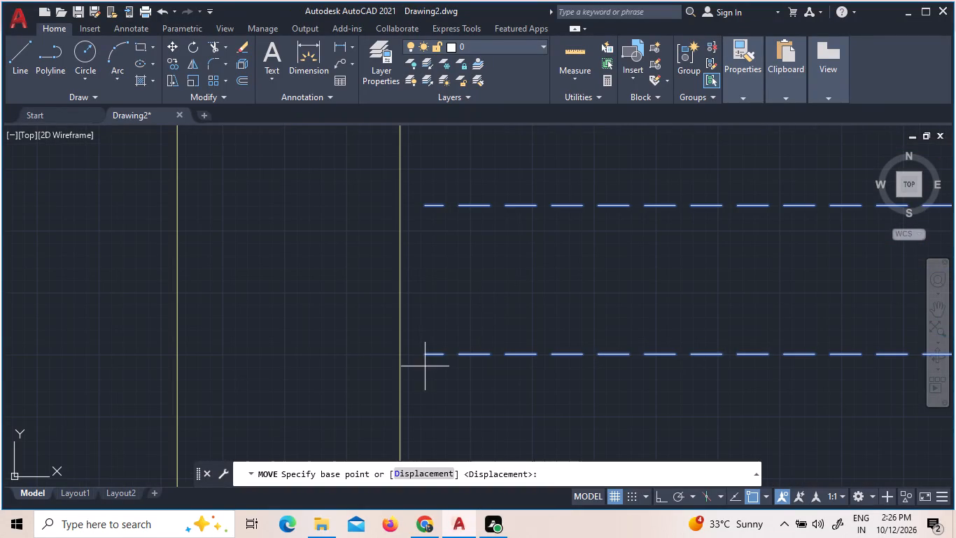
left_click(424, 353)
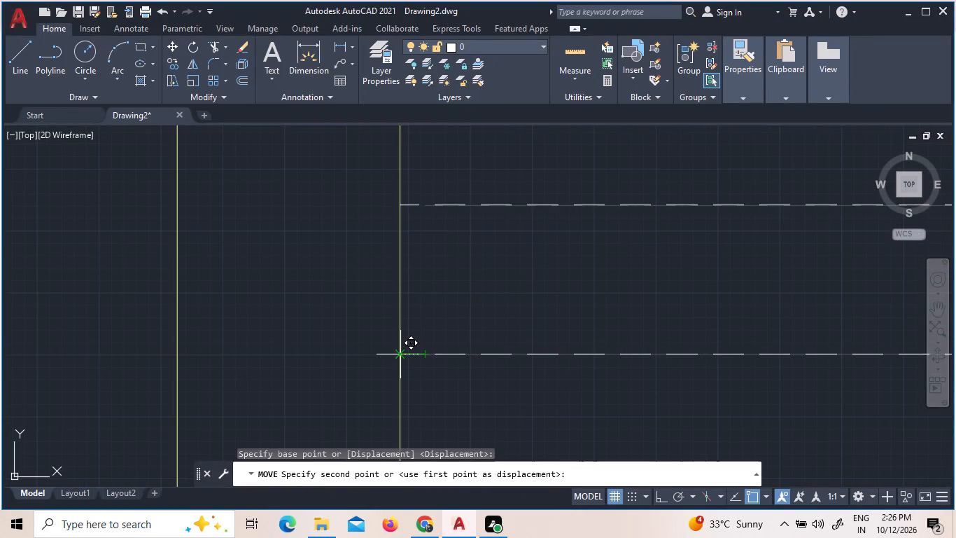
left_click(401, 359)
Extend the east ends of the five dashed tread lines toward the stair's east wall, using a fence across them.
scroll(409, 360, "down", 4)
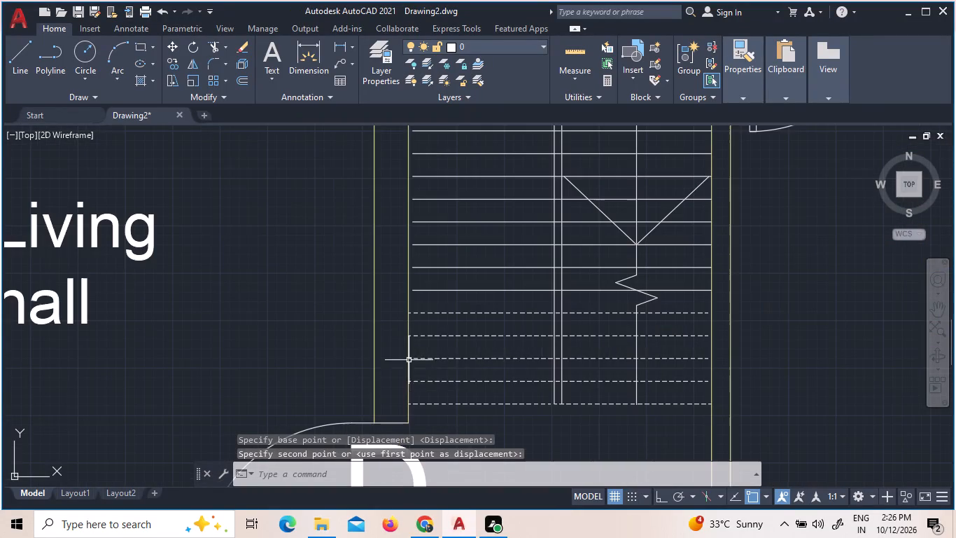
scroll(707, 317, "up", 4)
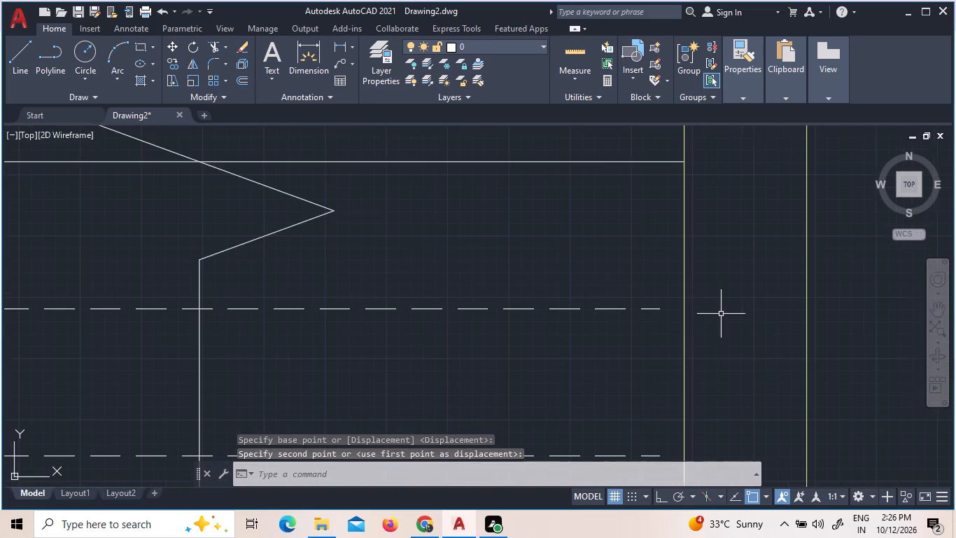
scroll(692, 317, "down", 4)
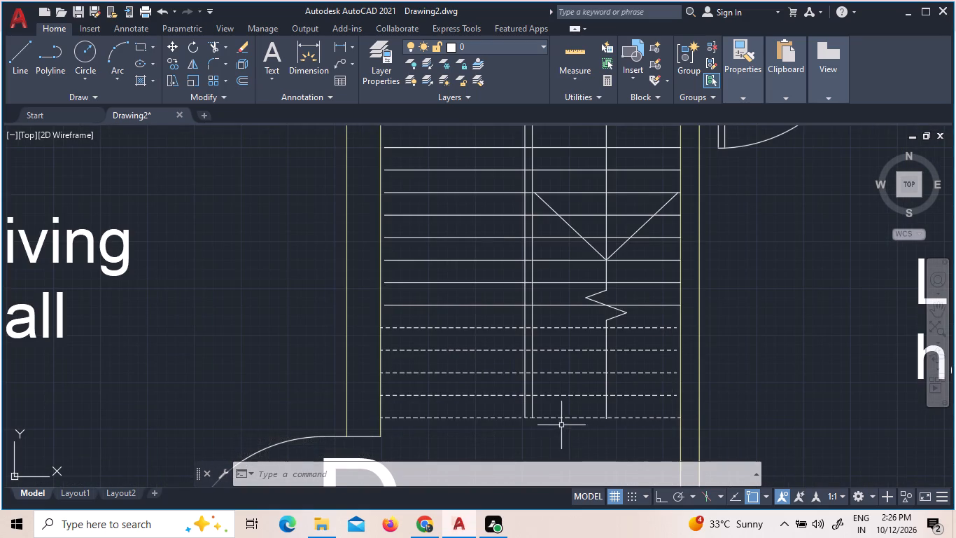
scroll(561, 425, "up", 1)
type("EX")
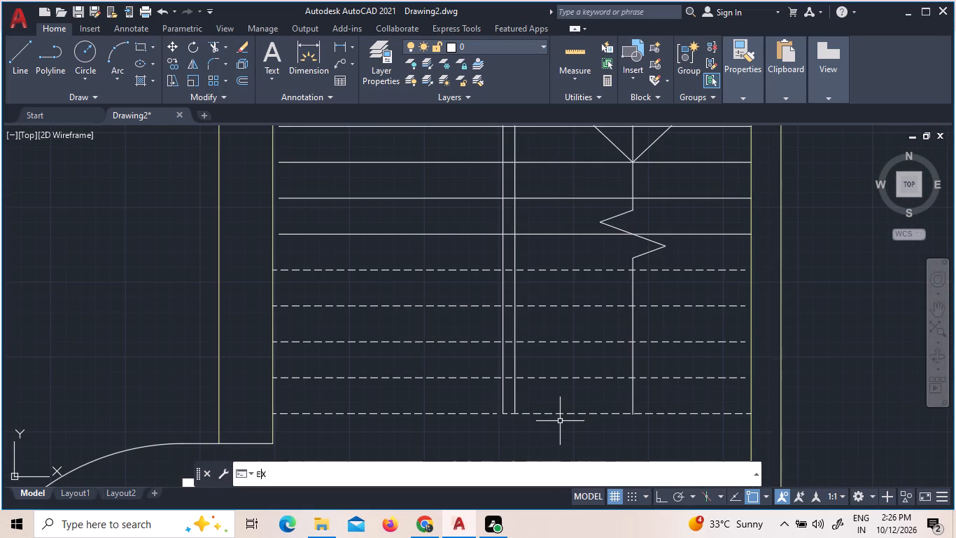
key("space")
key("space")
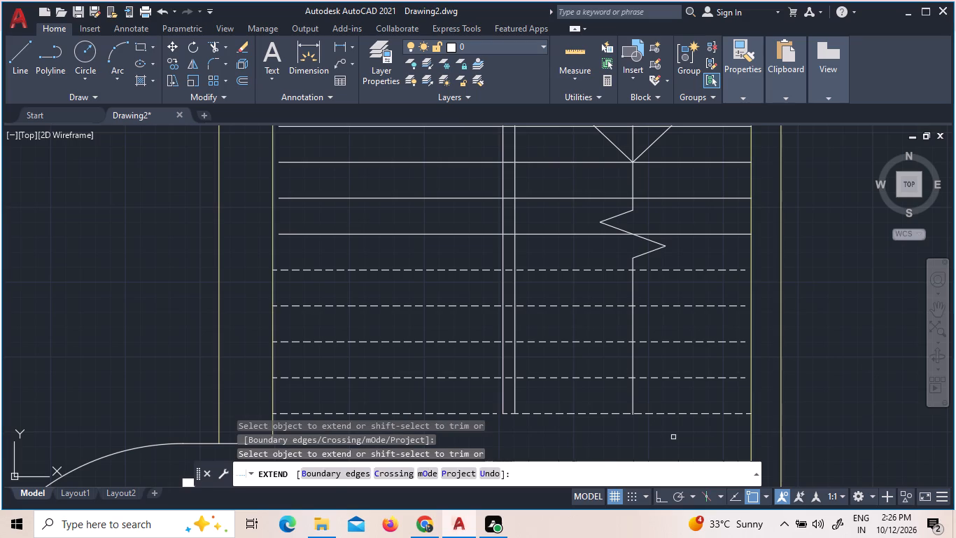
left_click(707, 441)
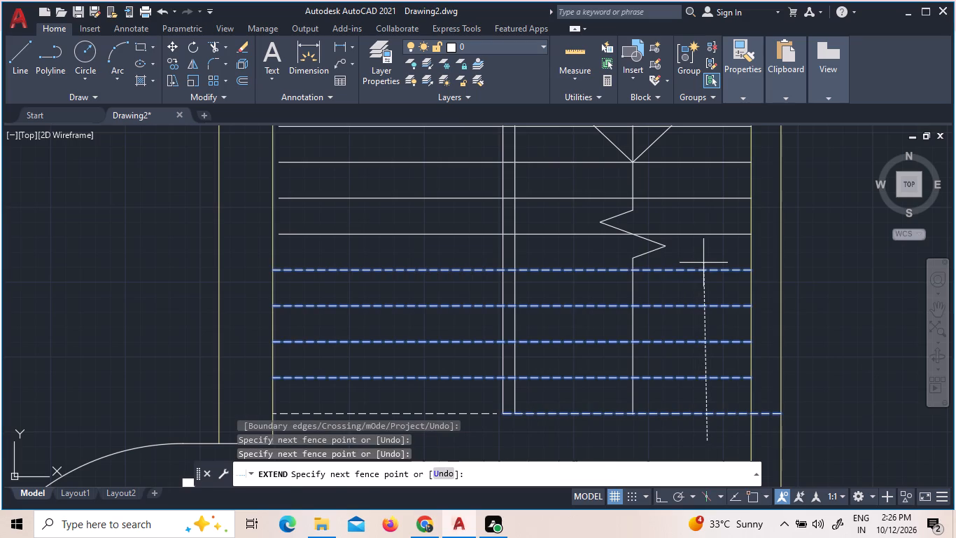
left_click(709, 263)
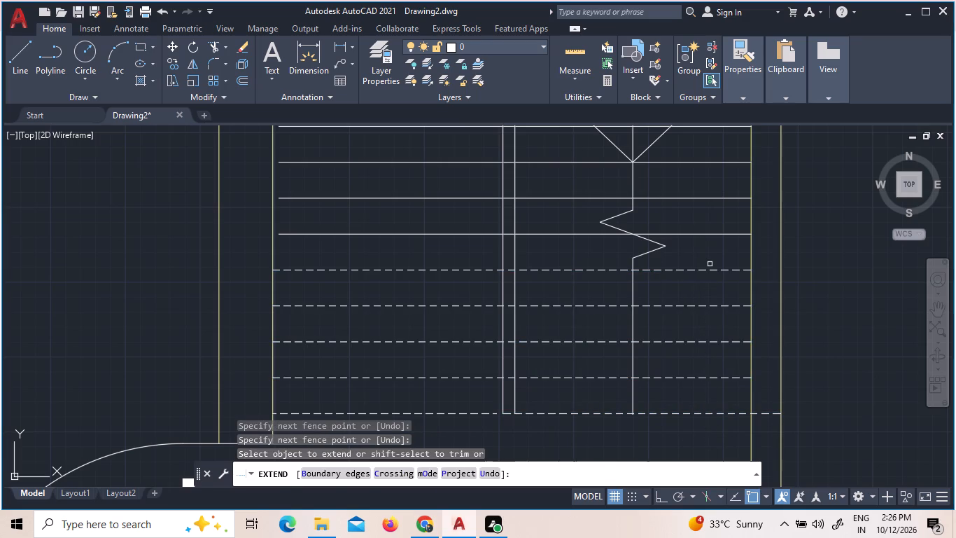
key("Escape")
Trim the part of the lowest dashed tread that lies inside the stair's east wall.
type("TR")
key("space")
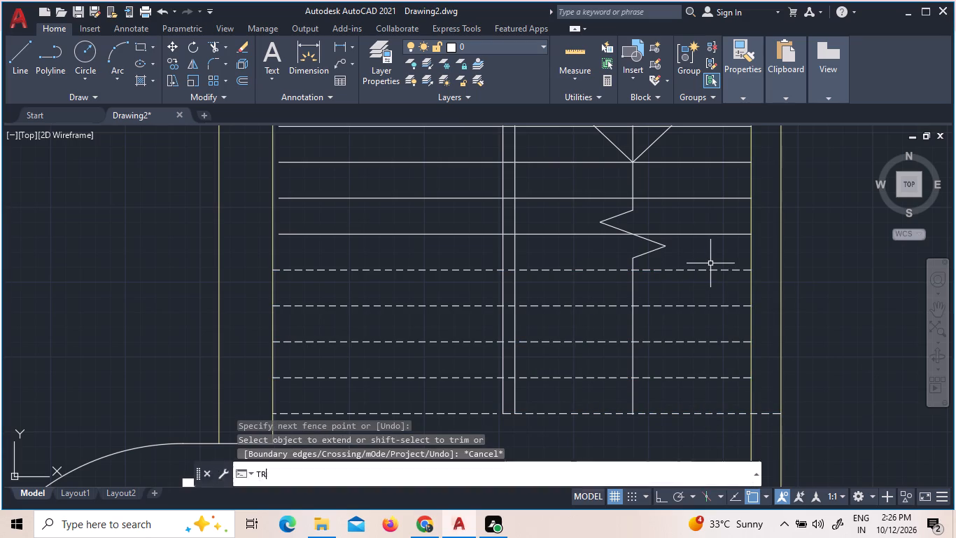
key("space")
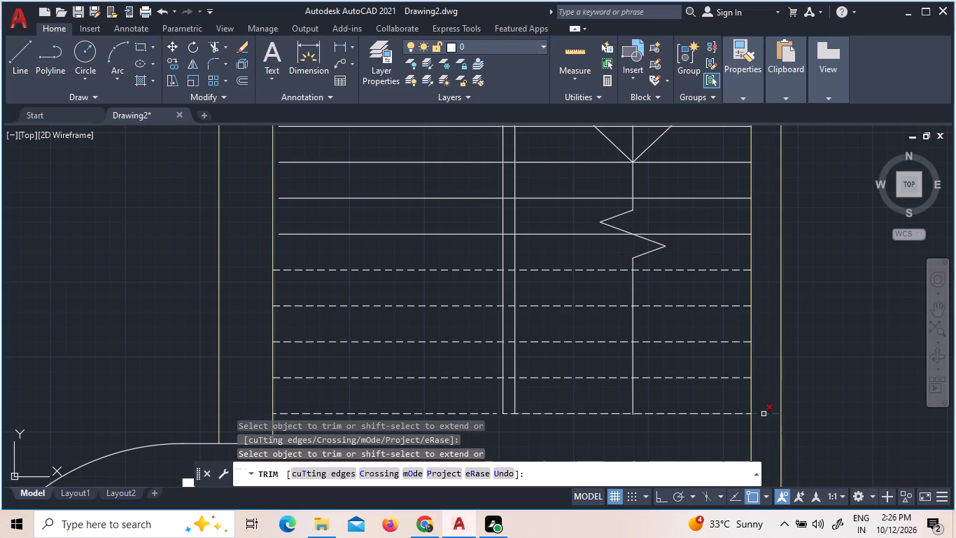
left_click(763, 414)
scroll(766, 407, "down", 2)
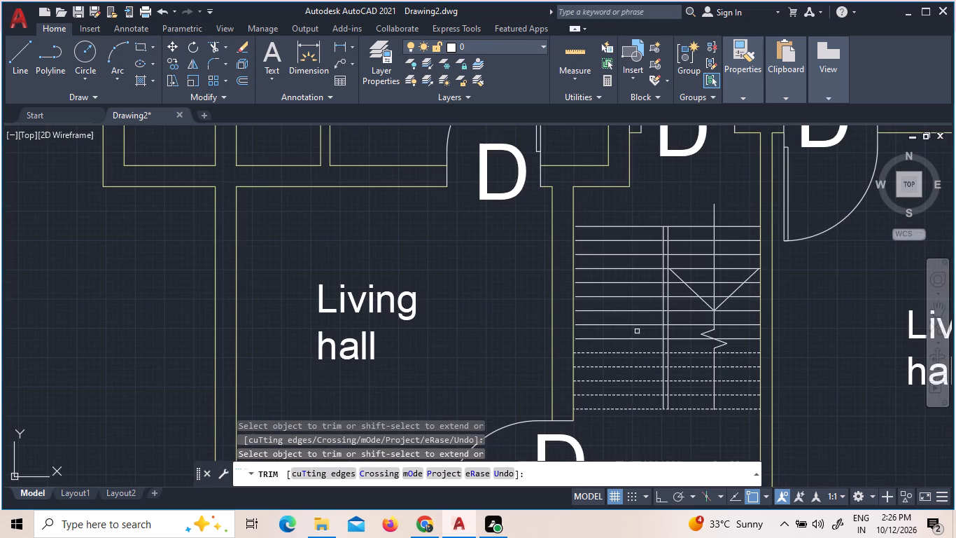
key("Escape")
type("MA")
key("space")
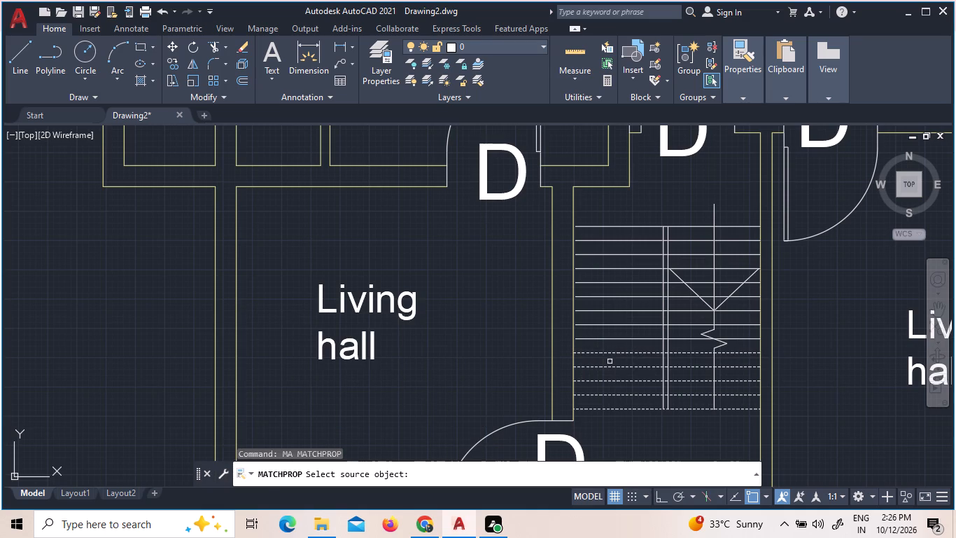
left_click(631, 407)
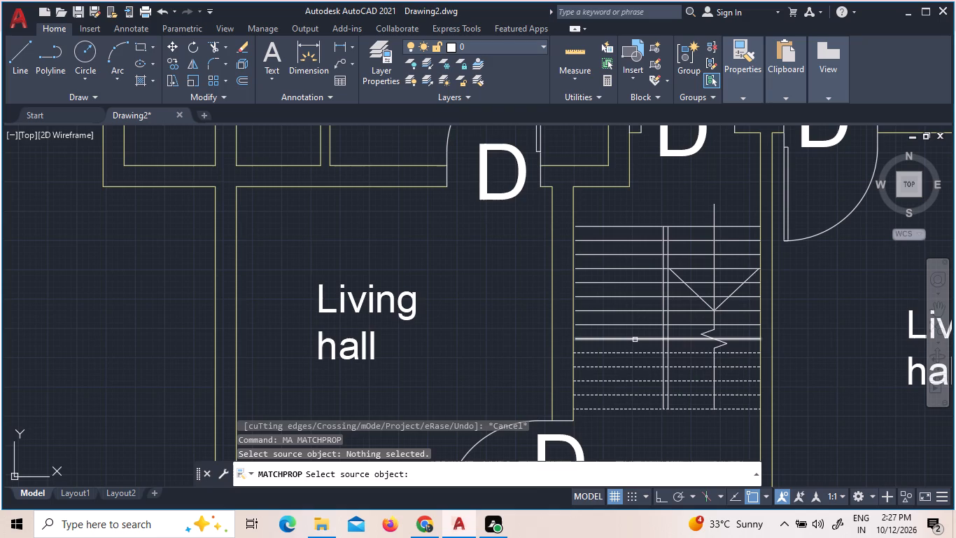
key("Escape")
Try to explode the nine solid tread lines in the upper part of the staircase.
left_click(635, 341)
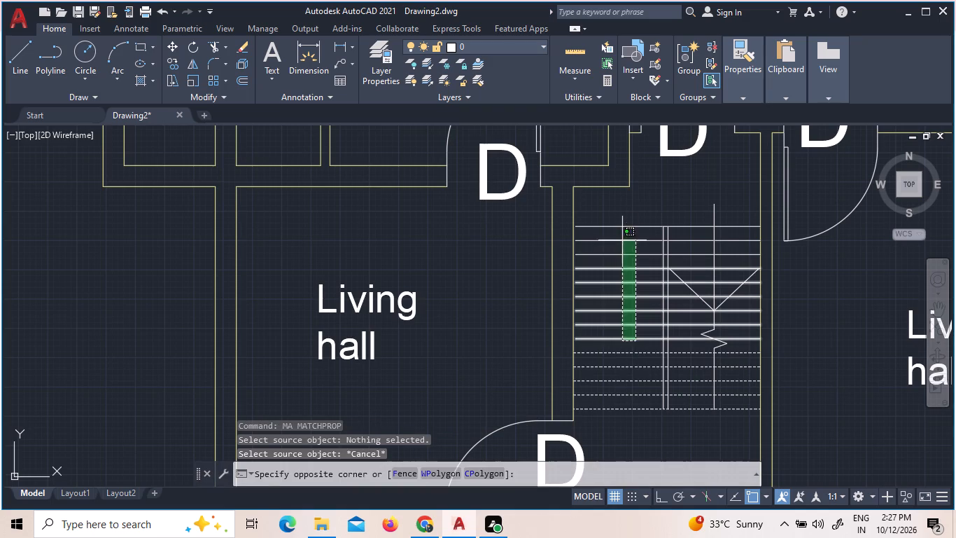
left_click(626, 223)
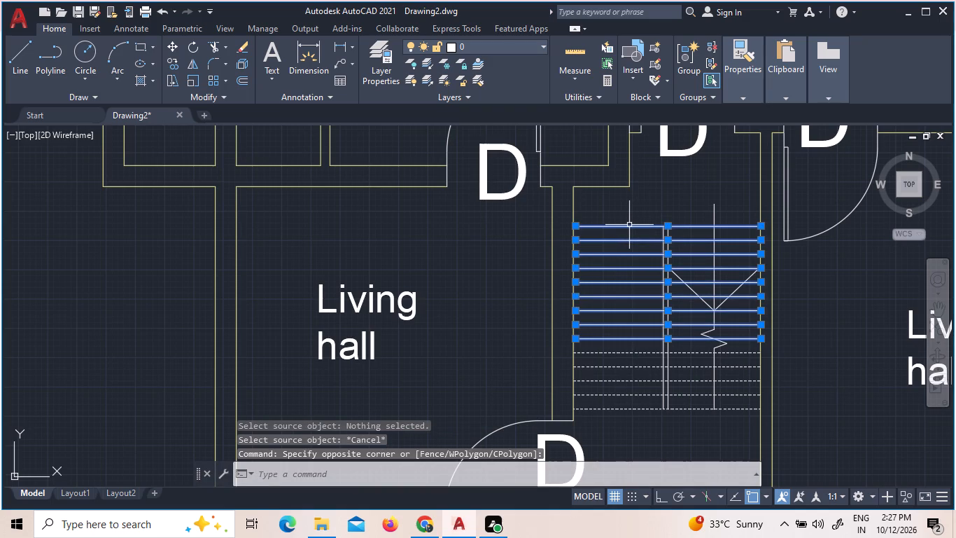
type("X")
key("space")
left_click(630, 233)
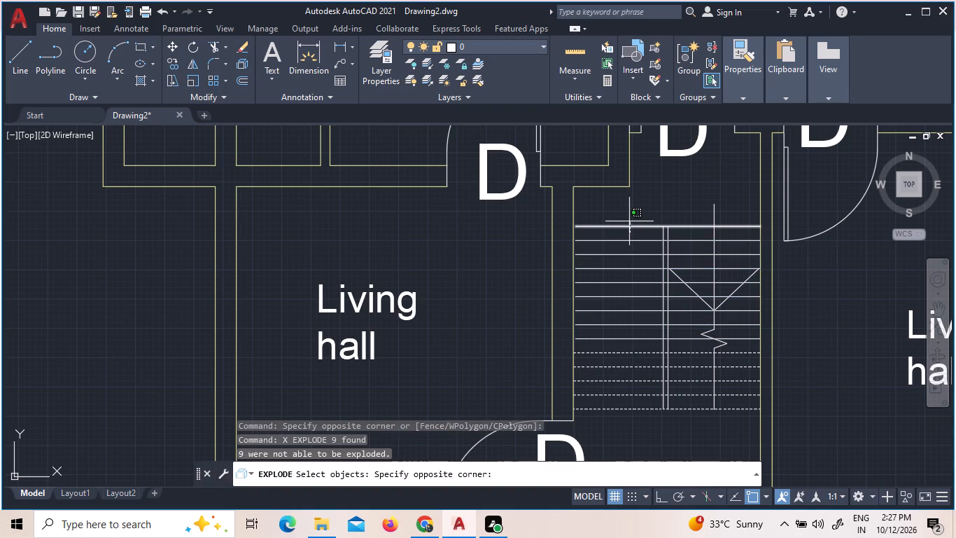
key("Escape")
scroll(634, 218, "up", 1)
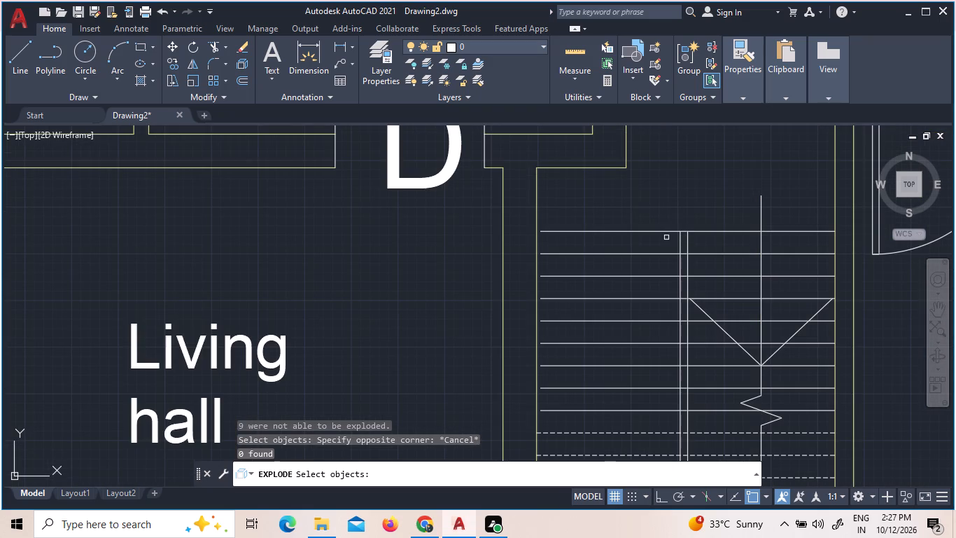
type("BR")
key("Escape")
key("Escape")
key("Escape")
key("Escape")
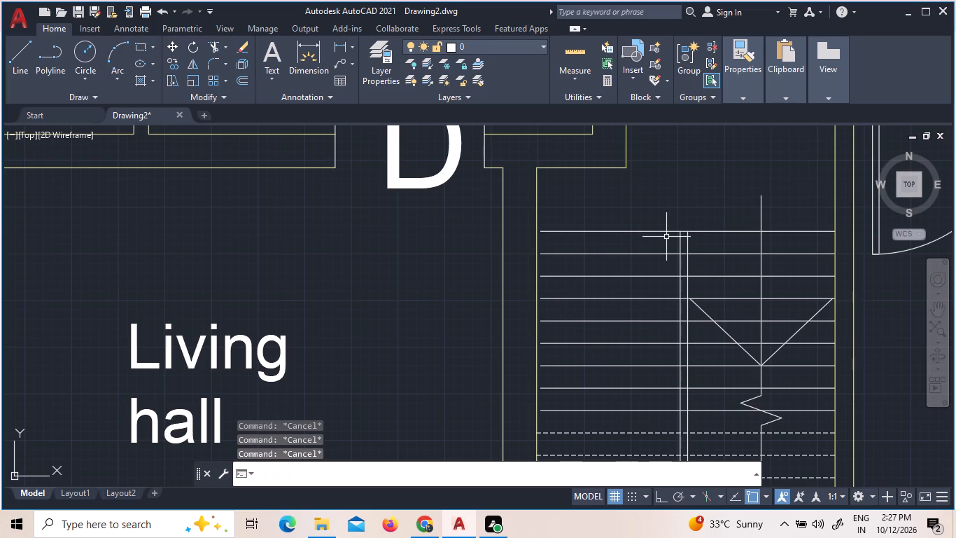
Break the topmost stair tread at its intersection with the west line of the central divider, using Break at Point.
type("BR")
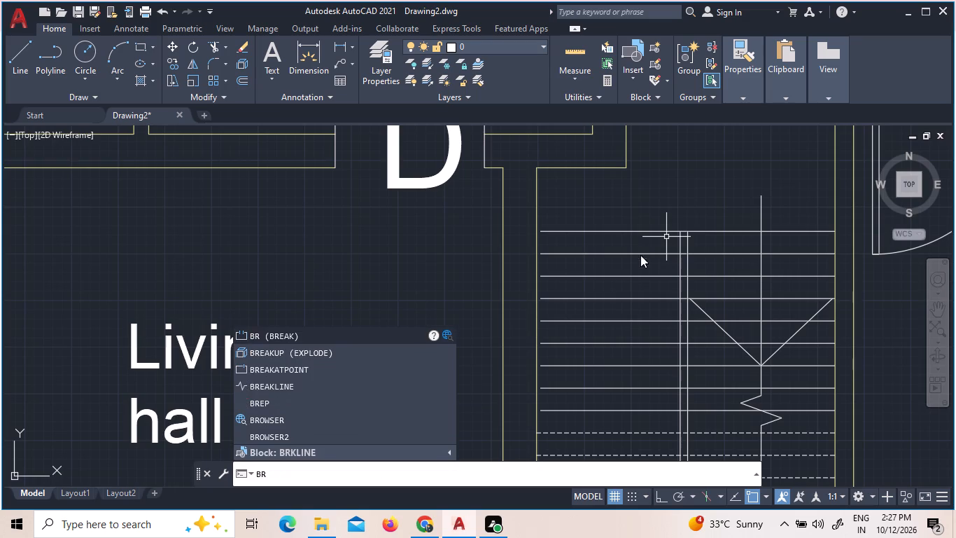
left_click(370, 371)
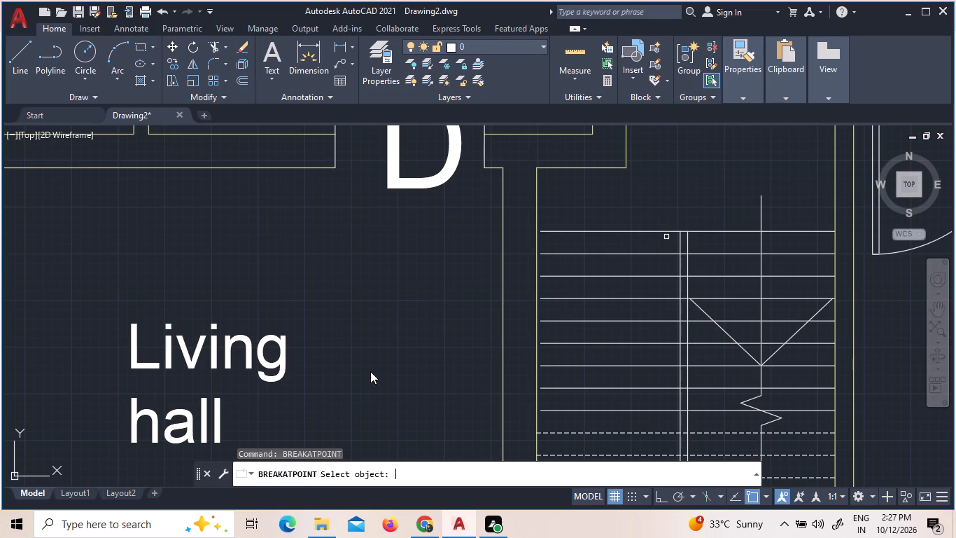
left_click(669, 231)
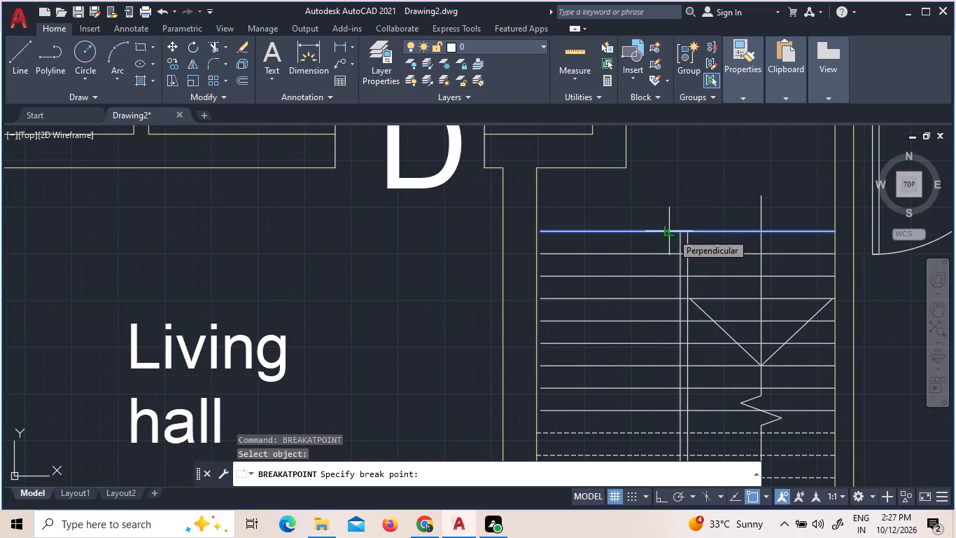
scroll(672, 233, "up", 3)
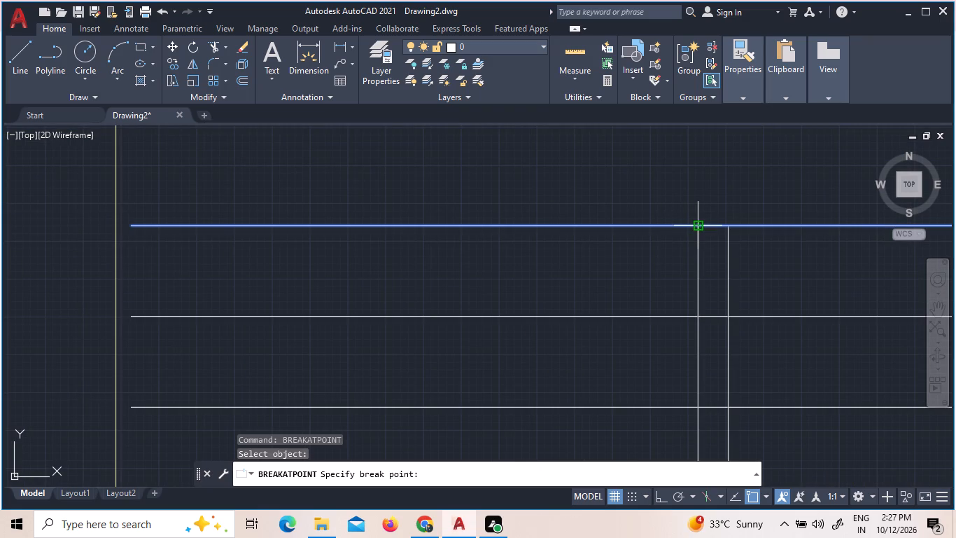
left_click(698, 228)
scroll(703, 222, "up", 4)
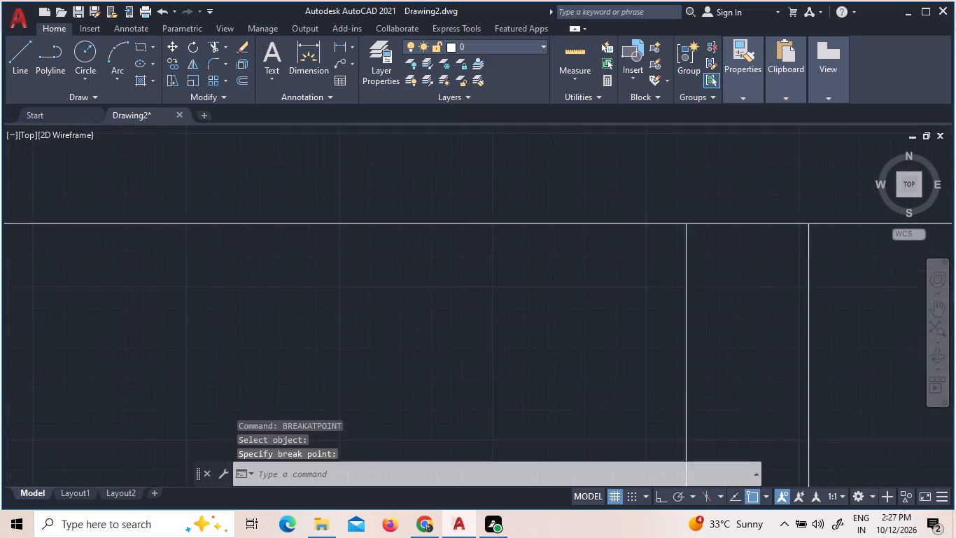
scroll(689, 244, "up", 1)
scroll(666, 179, "up", 3)
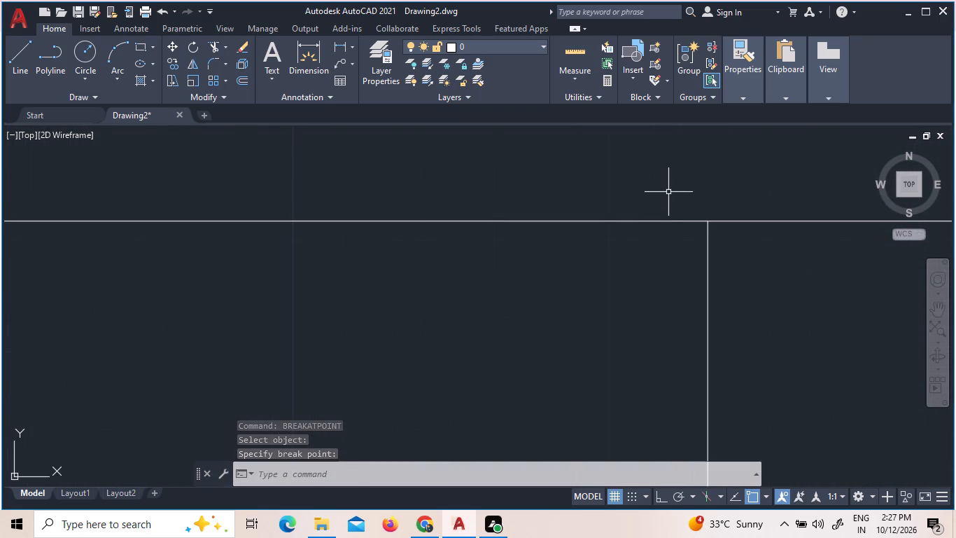
key("Escape")
key("Escape")
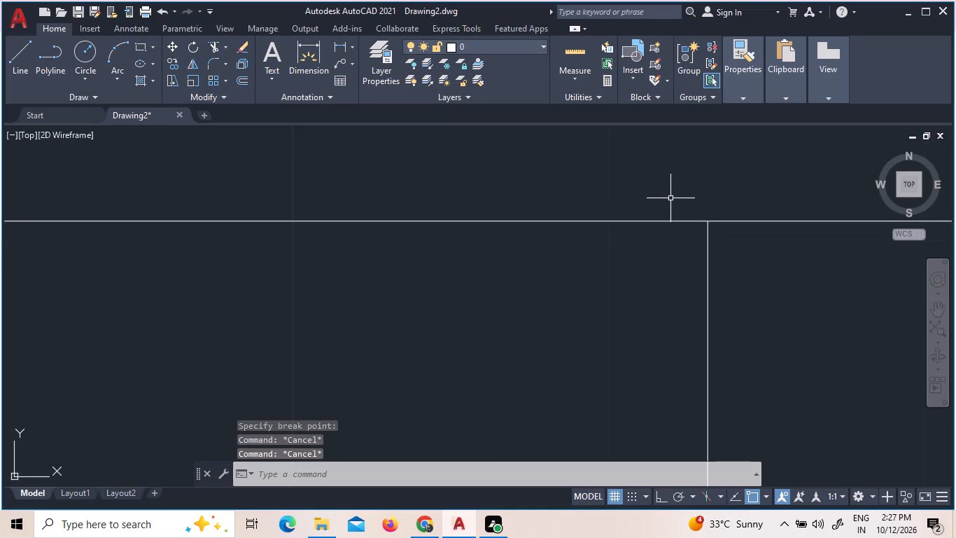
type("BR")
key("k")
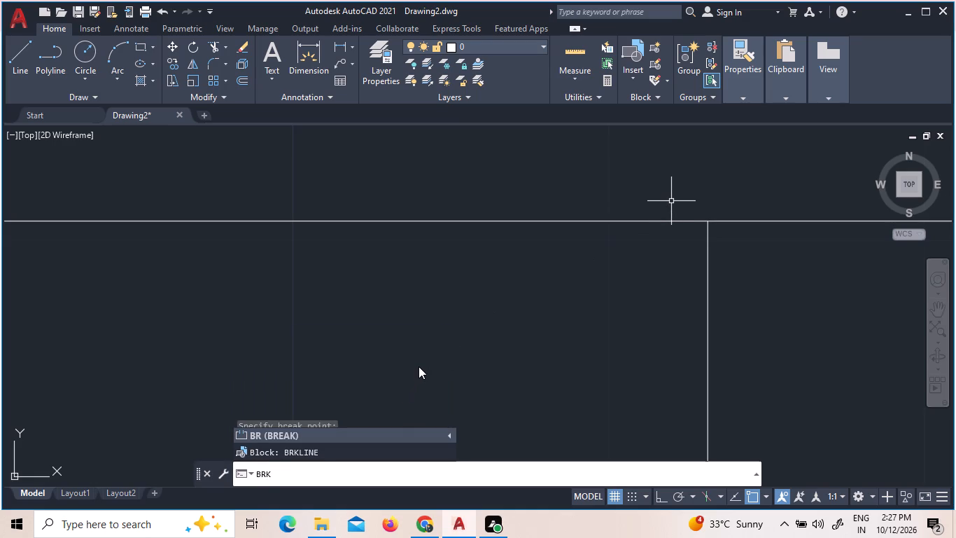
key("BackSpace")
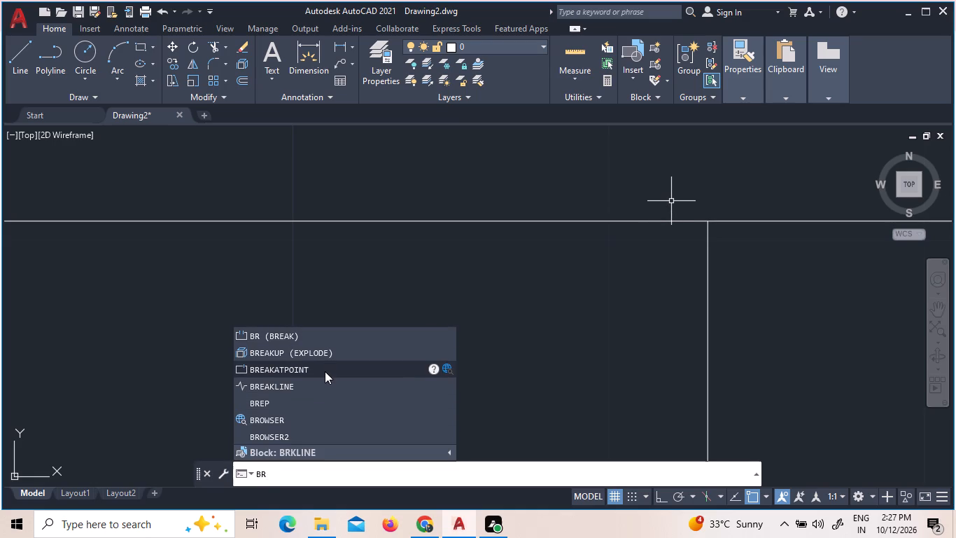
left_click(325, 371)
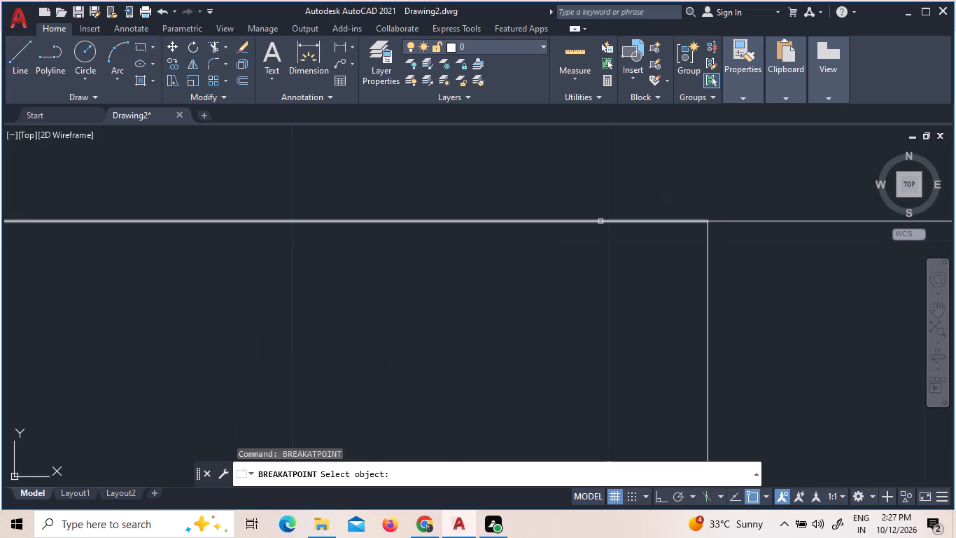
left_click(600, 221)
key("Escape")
Break the second tread from the top at the west line of the stair's central divider, using Break at Point.
scroll(601, 213, "down", 3)
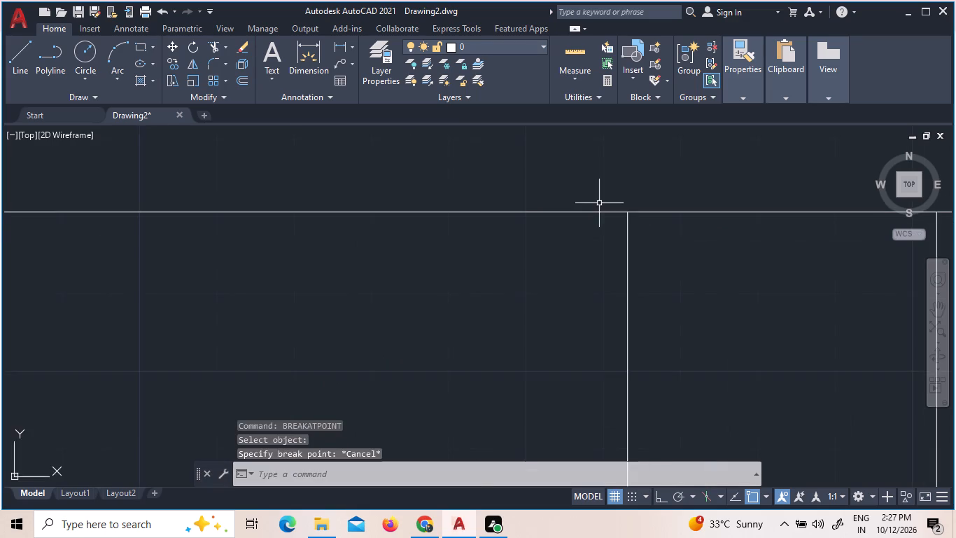
scroll(599, 203, "down", 7)
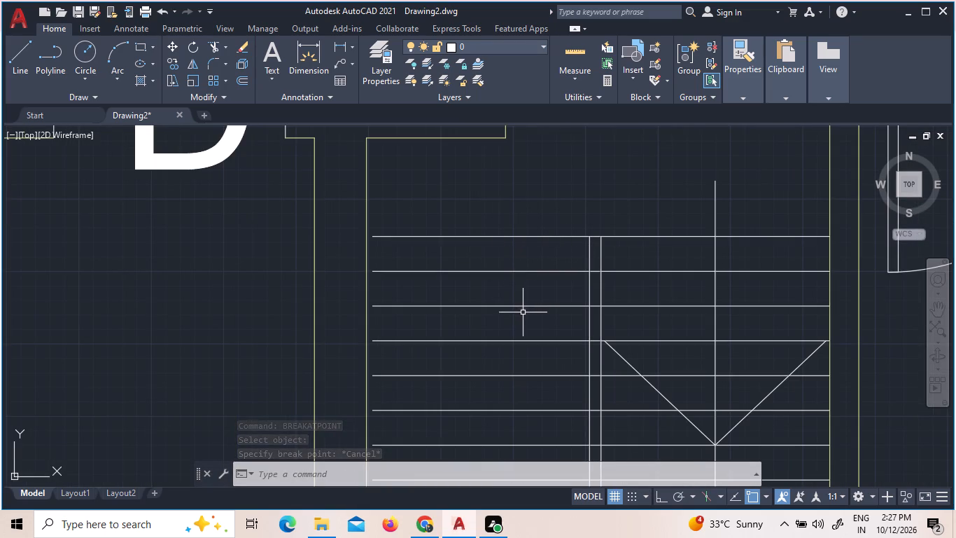
scroll(528, 371, "down", 2)
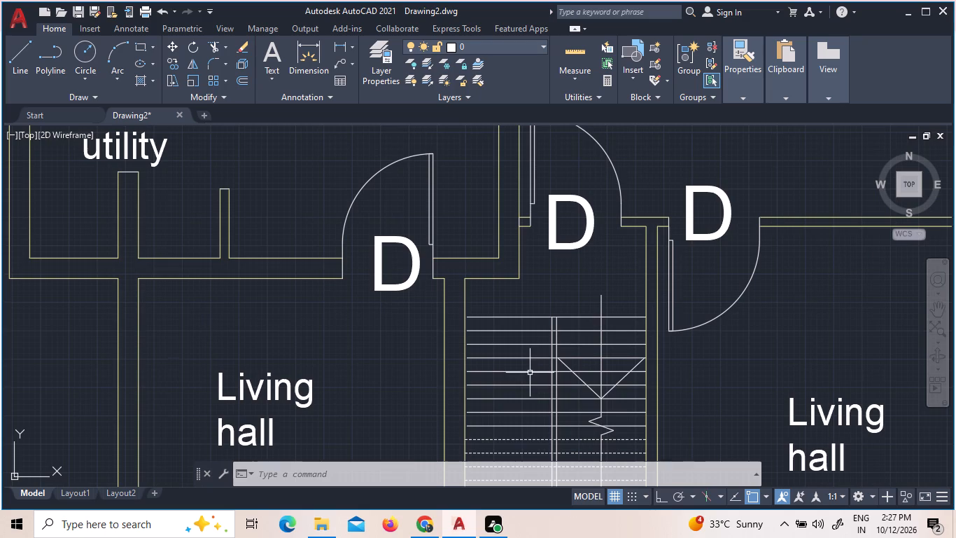
scroll(529, 427, "up", 1)
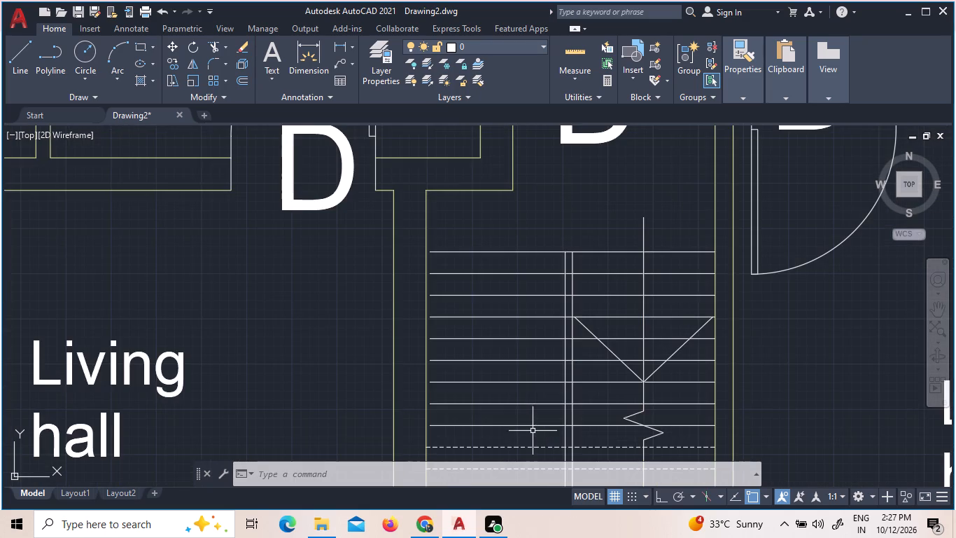
left_click(534, 432)
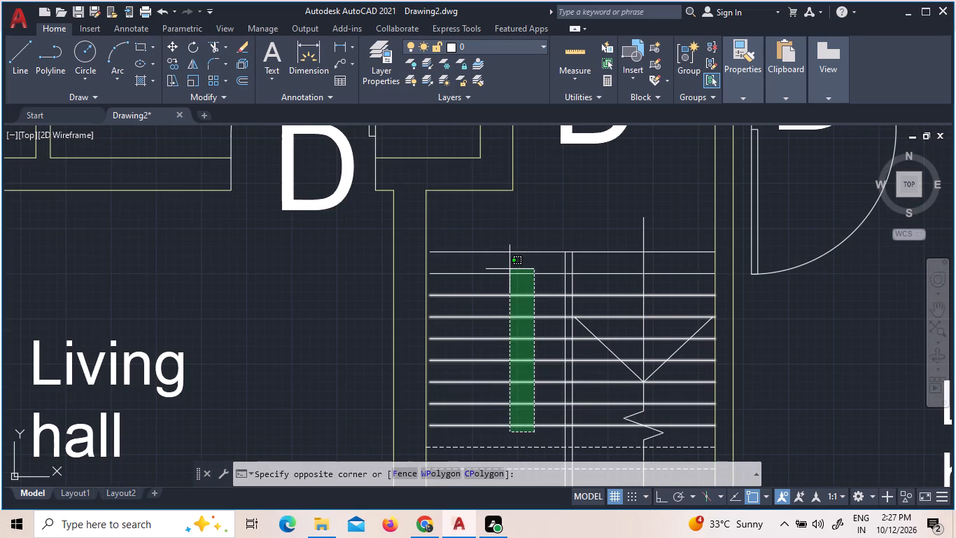
left_click(510, 268)
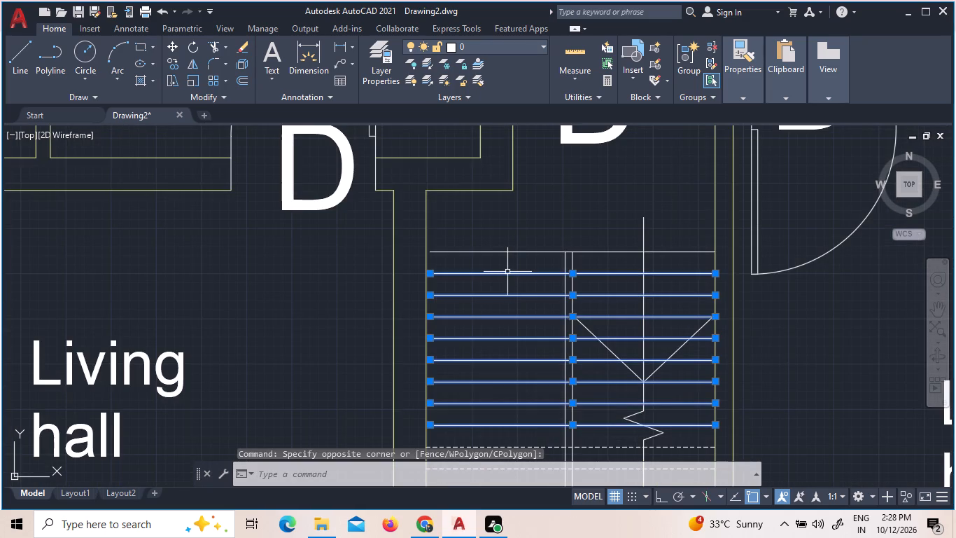
type("BR")
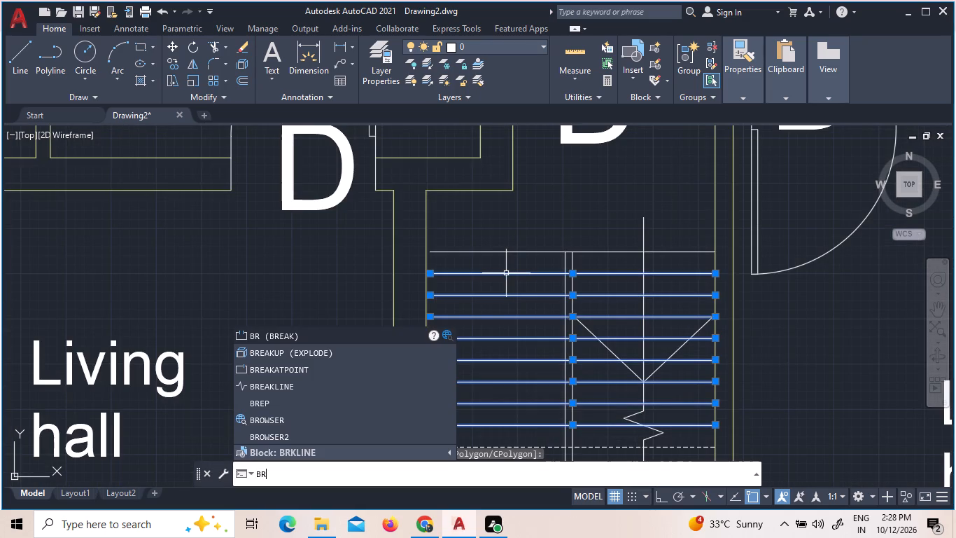
left_click(351, 367)
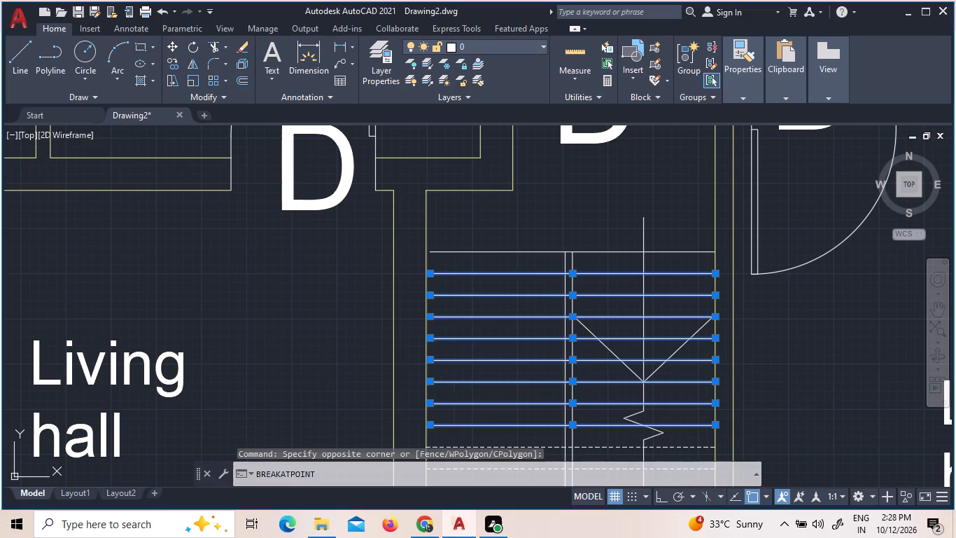
left_click(554, 273)
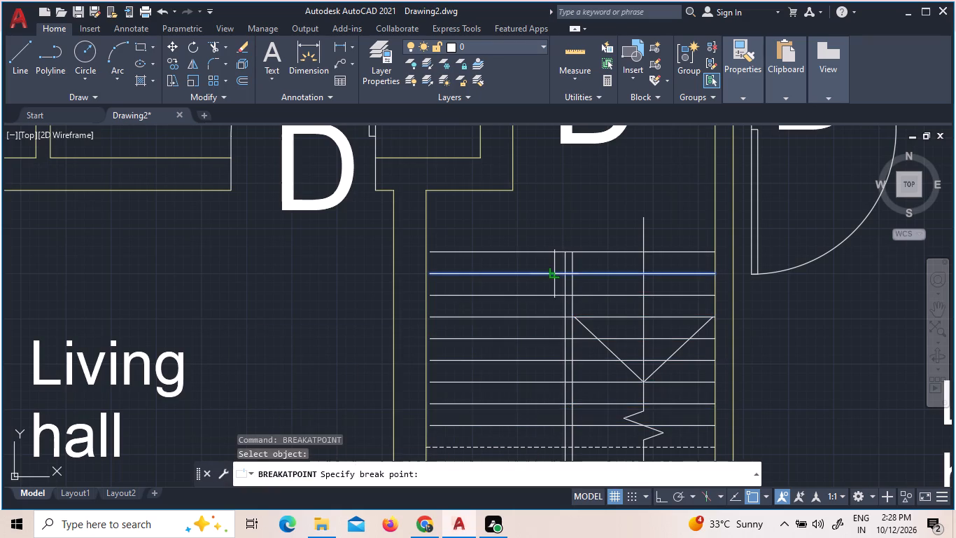
left_click(563, 274)
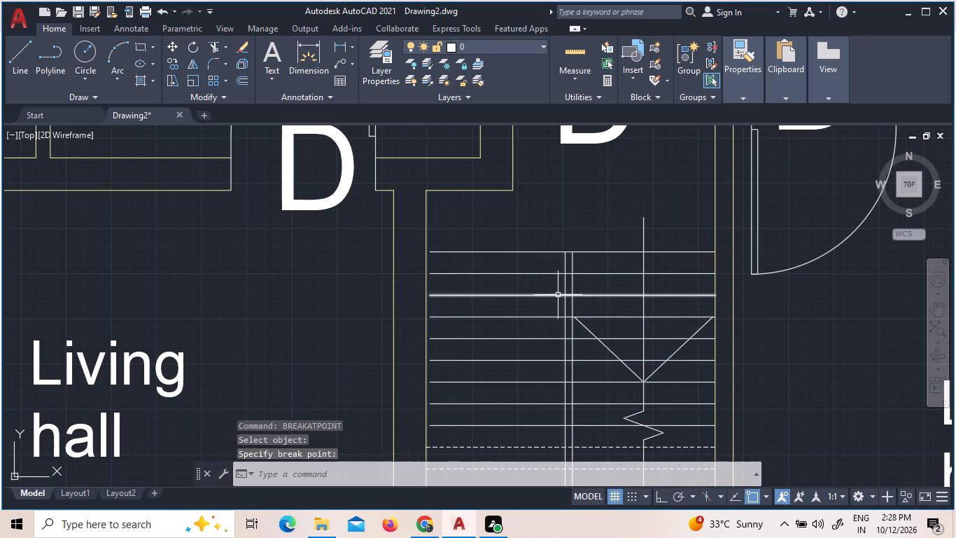
left_click(541, 273)
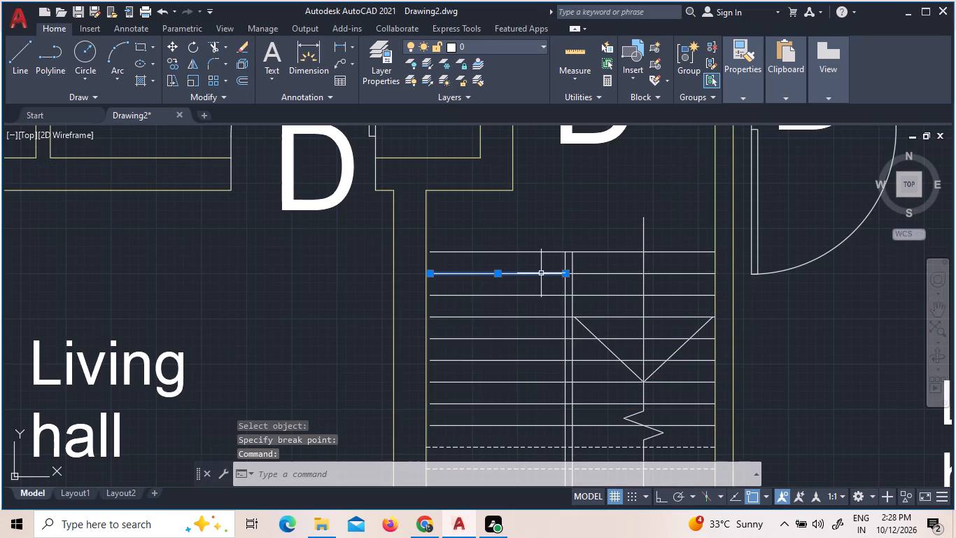
key("Escape")
Break the third tread from the top at a point slightly west of the stair's central divider, using Break at Point.
left_click(535, 297)
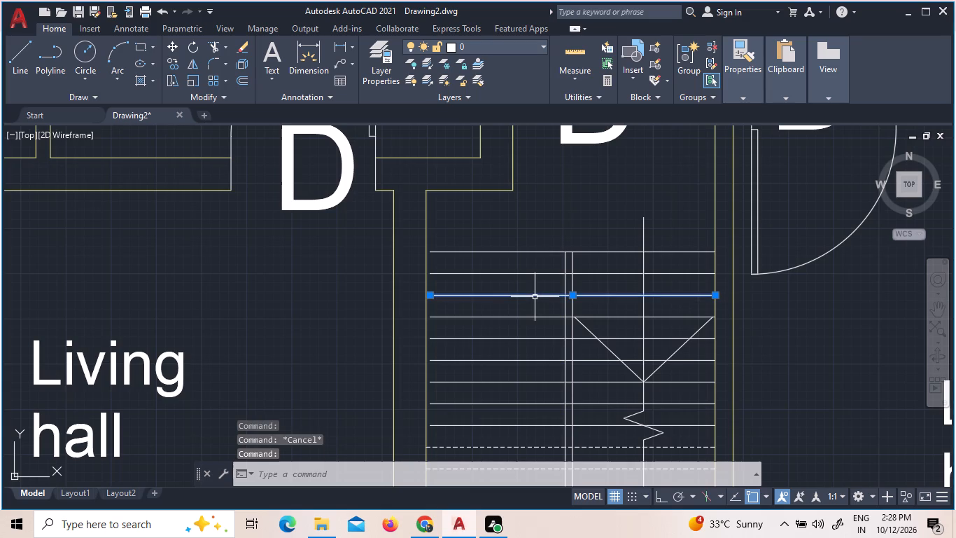
type("BR")
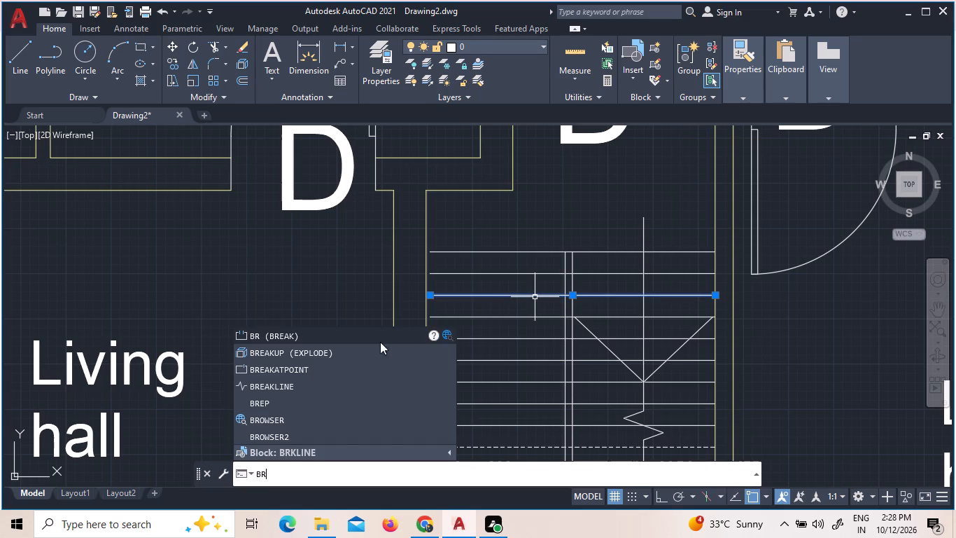
left_click(358, 371)
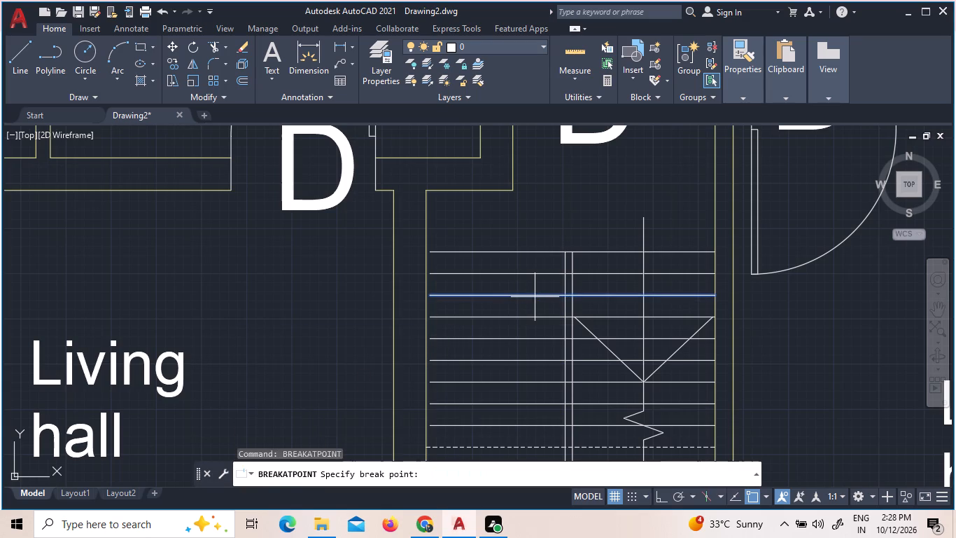
left_click(555, 295)
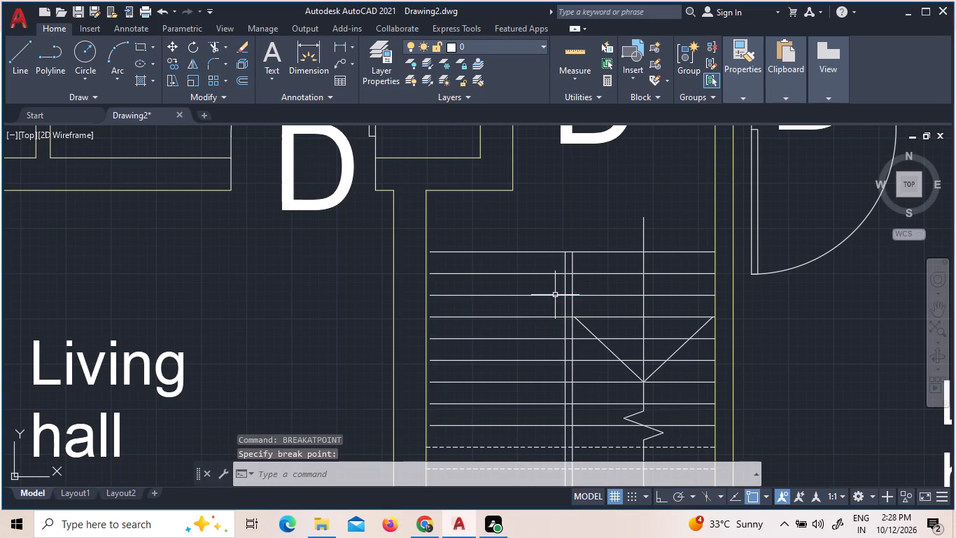
left_click(563, 297)
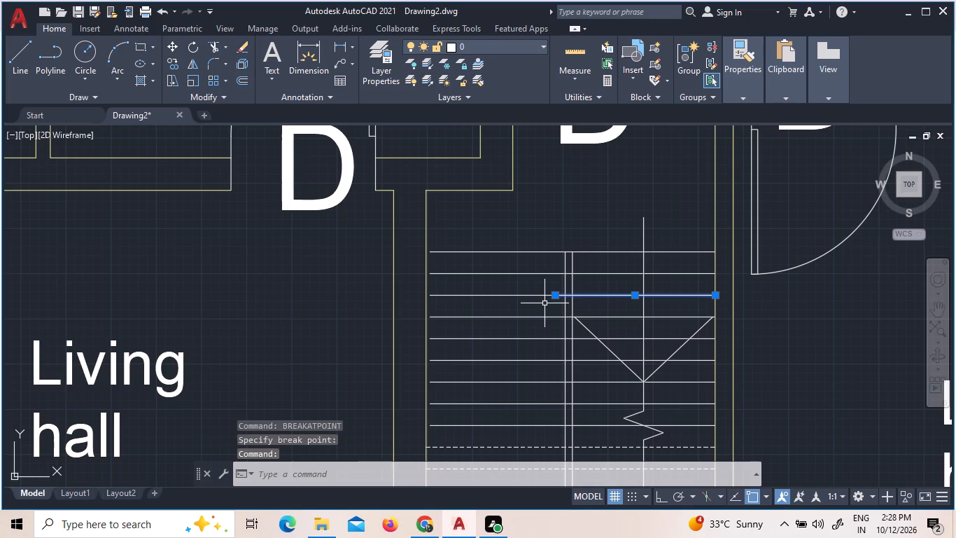
Break the fourth tread from the top at the west line of the stair's central divider, using Break at Point.
key("Escape")
left_click(543, 315)
left_click(533, 322)
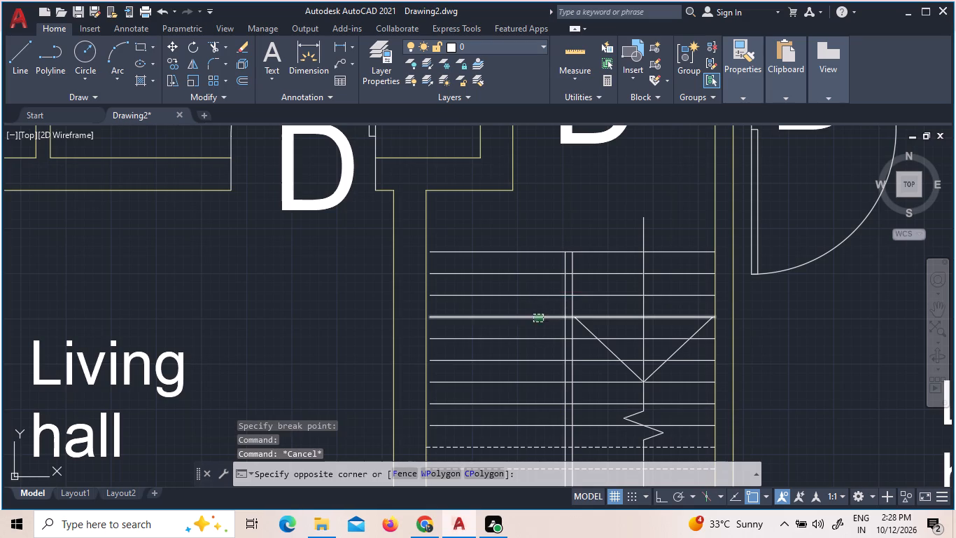
right_click(533, 323)
left_click(585, 181)
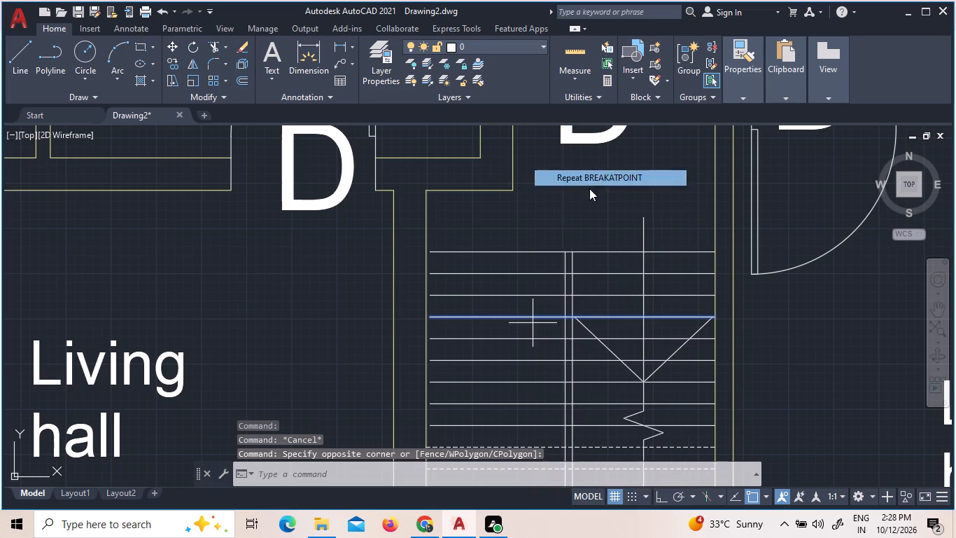
left_click(567, 318)
left_click(554, 321)
left_click(554, 312)
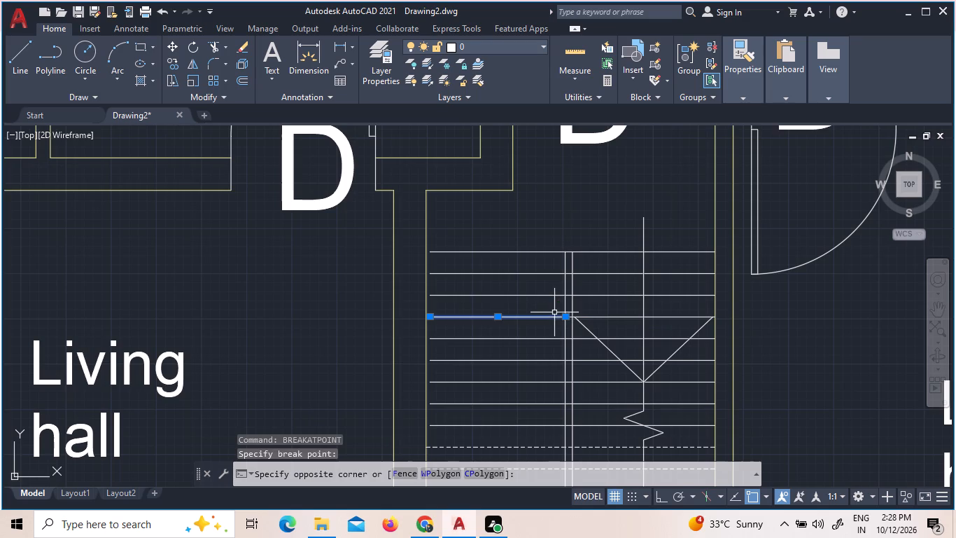
key("Escape")
Break the fifth tread from the top at the west line of the stair's central divider, using Break at Point.
left_click(558, 342)
left_click(558, 332)
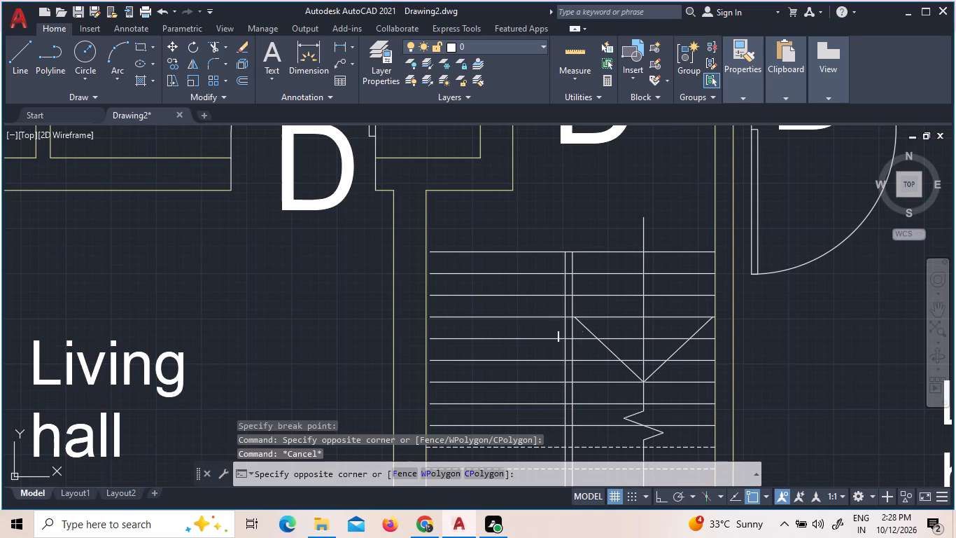
left_click(555, 338)
right_click(554, 336)
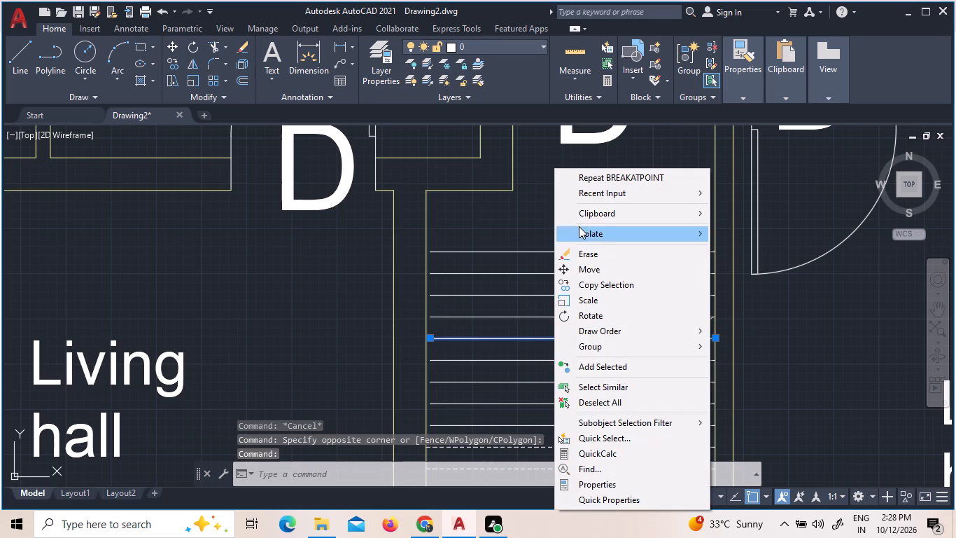
left_click(595, 183)
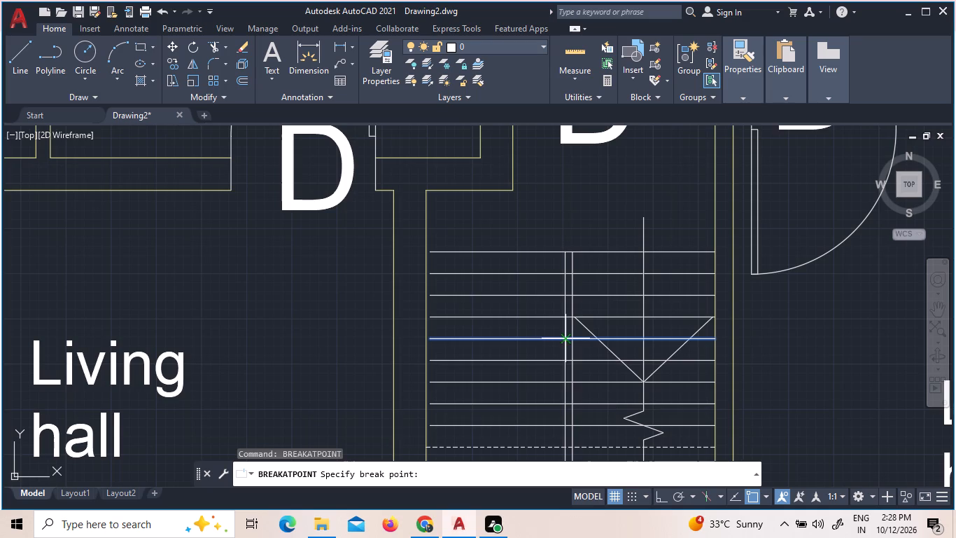
left_click(565, 339)
left_click(557, 340)
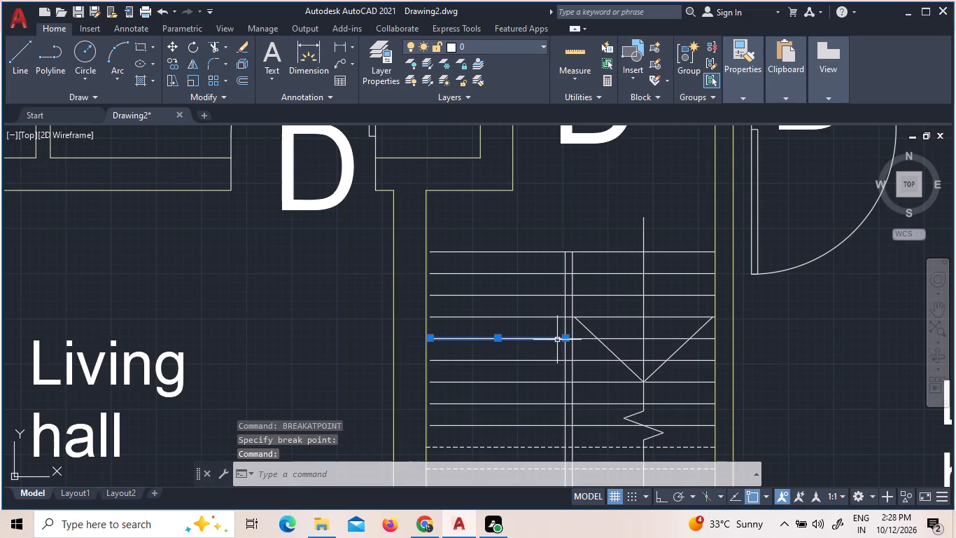
key("Escape")
Break the sixth tread from the top at its intersection with the divider's west line, using Break at Point.
left_click(558, 359)
right_click(558, 359)
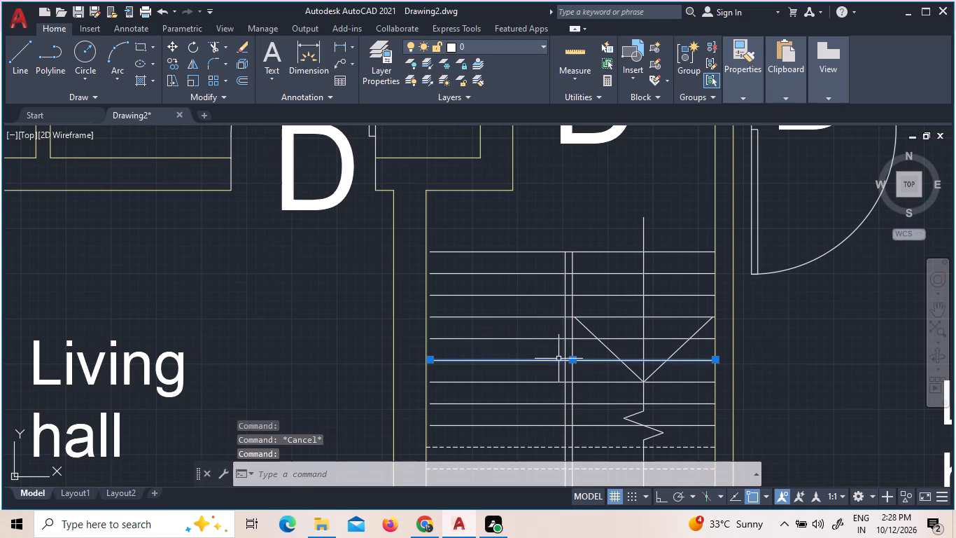
left_click(612, 26)
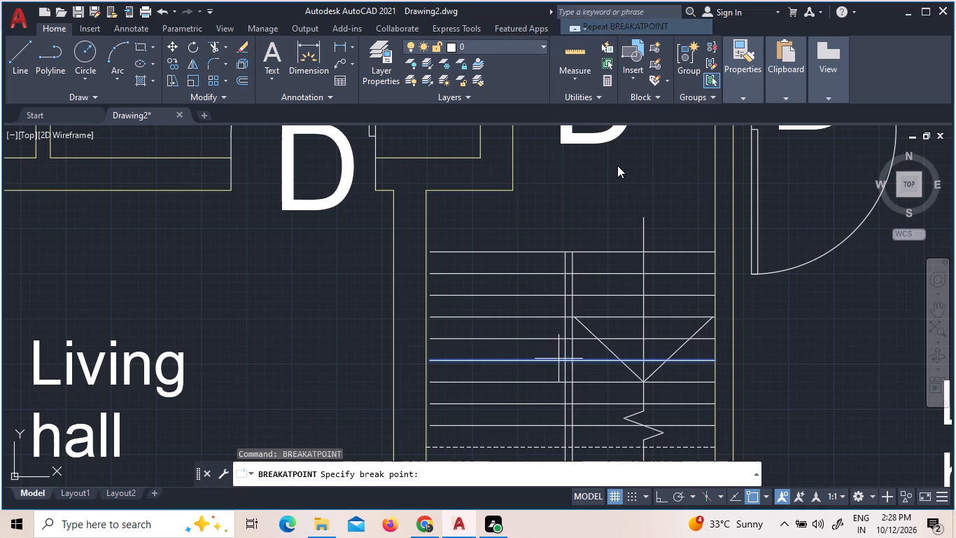
left_click(567, 360)
left_click(555, 360)
key("Escape")
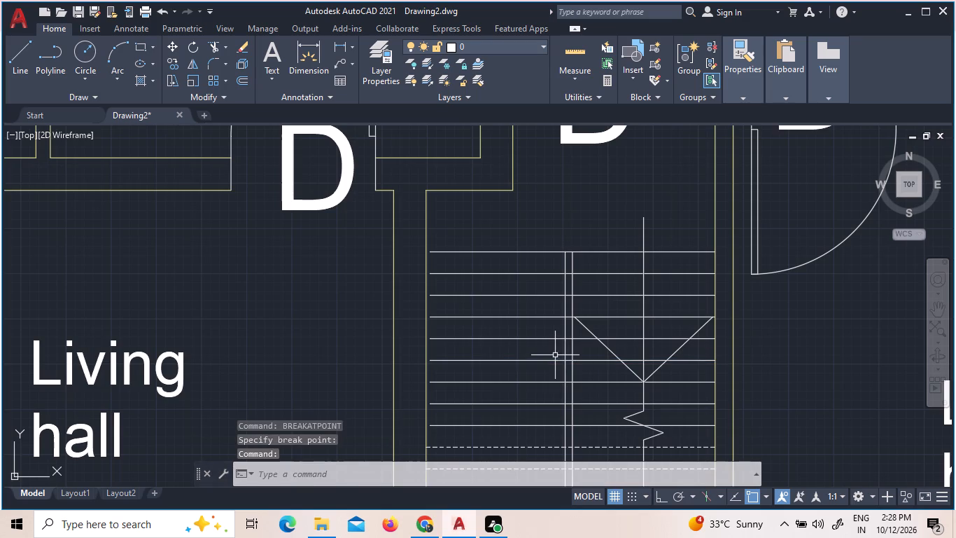
Break the seventh tread from the top at the west line of the central divider, using Break at Point.
left_click(559, 380)
right_click(556, 377)
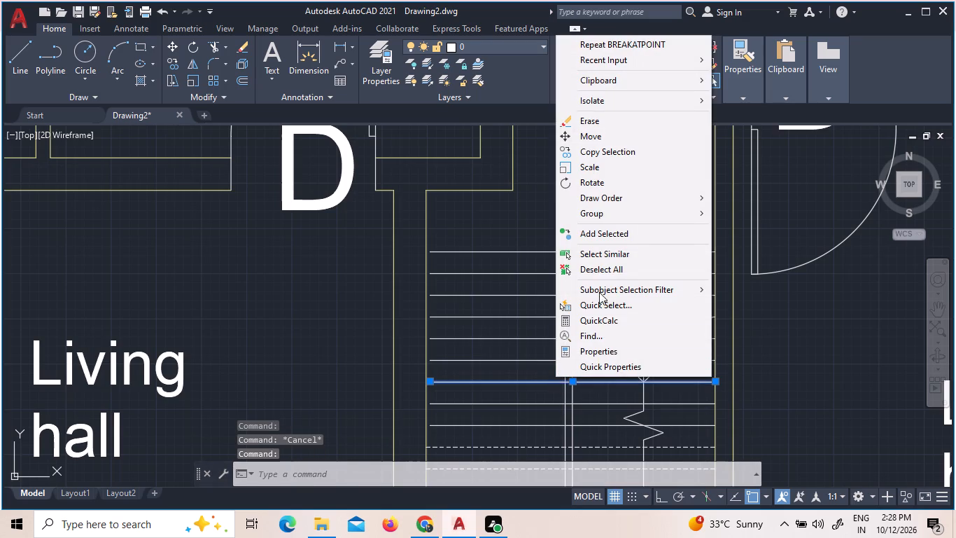
left_click(606, 45)
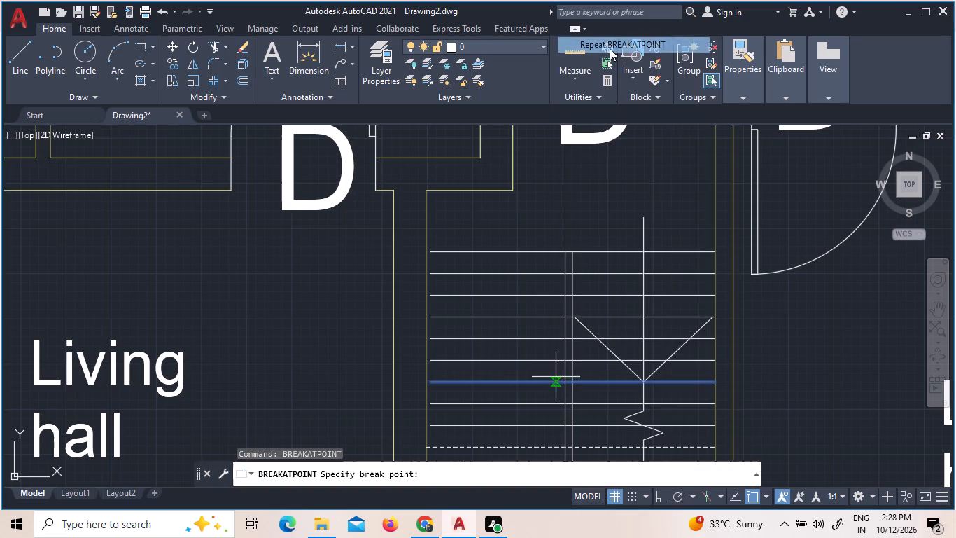
left_click(568, 383)
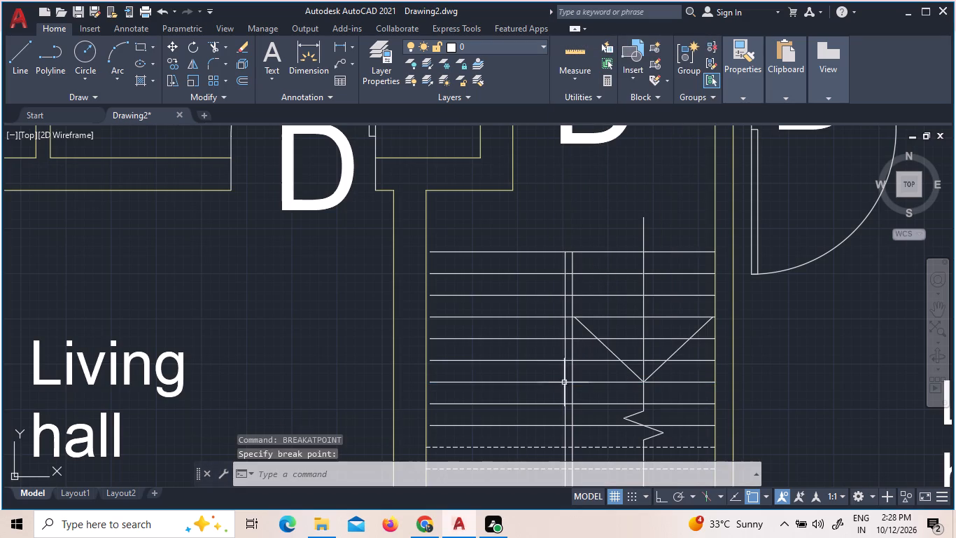
key("Escape")
Break the eighth tread from the top at its intersection with the divider's west line, using Break at Point.
left_click(560, 401)
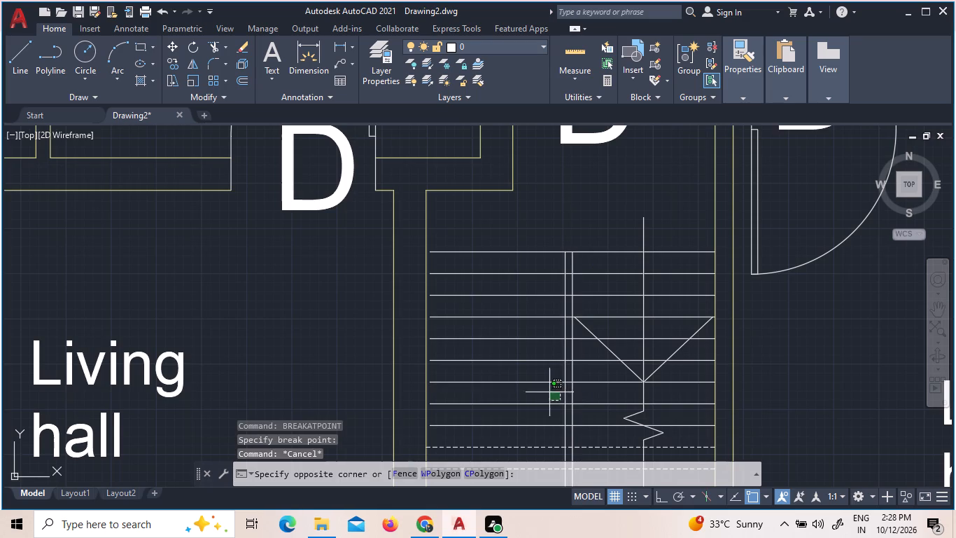
key("Escape")
left_click(548, 403)
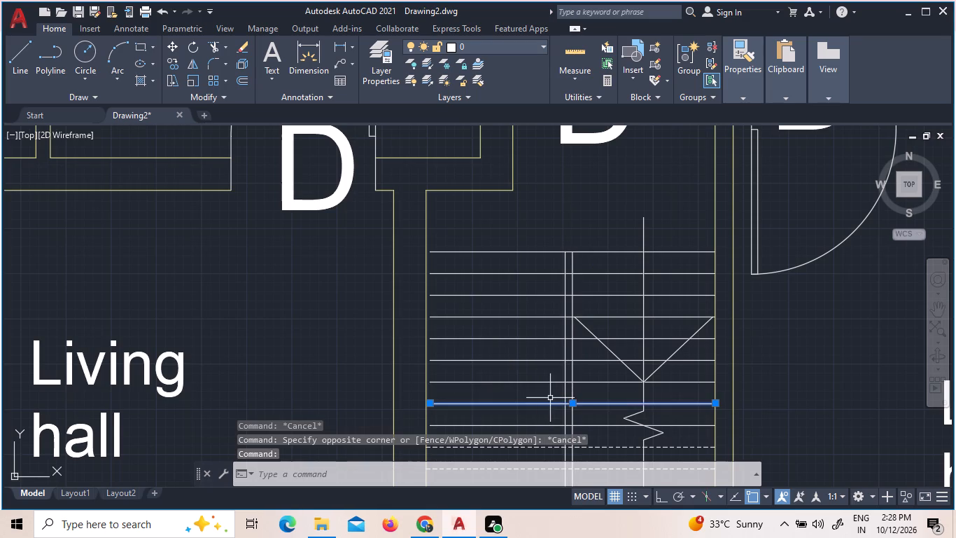
right_click(566, 194)
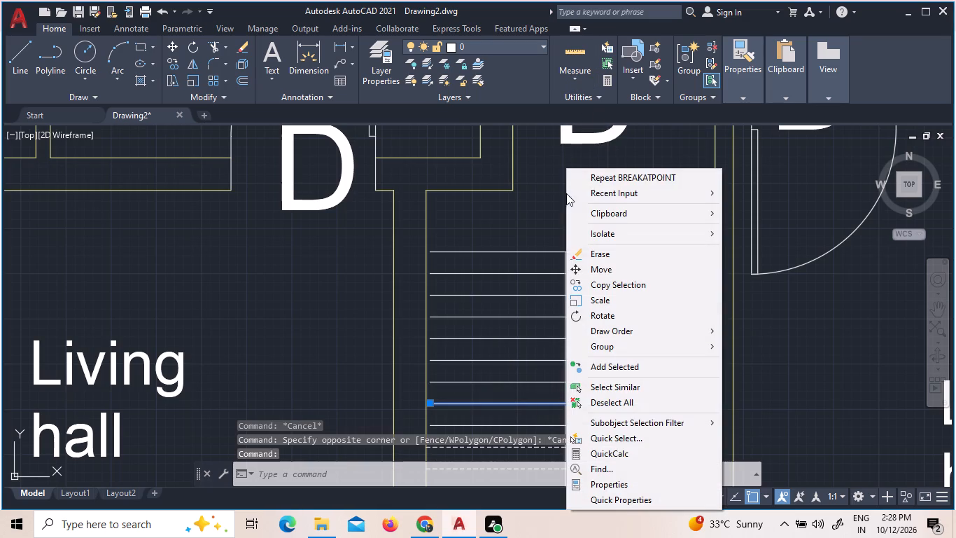
left_click(584, 181)
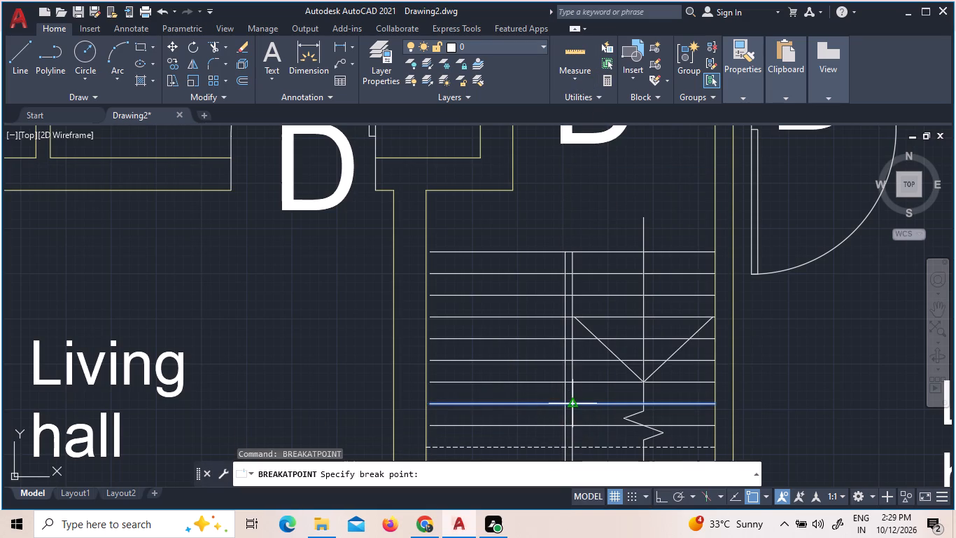
scroll(559, 406, "up", 3)
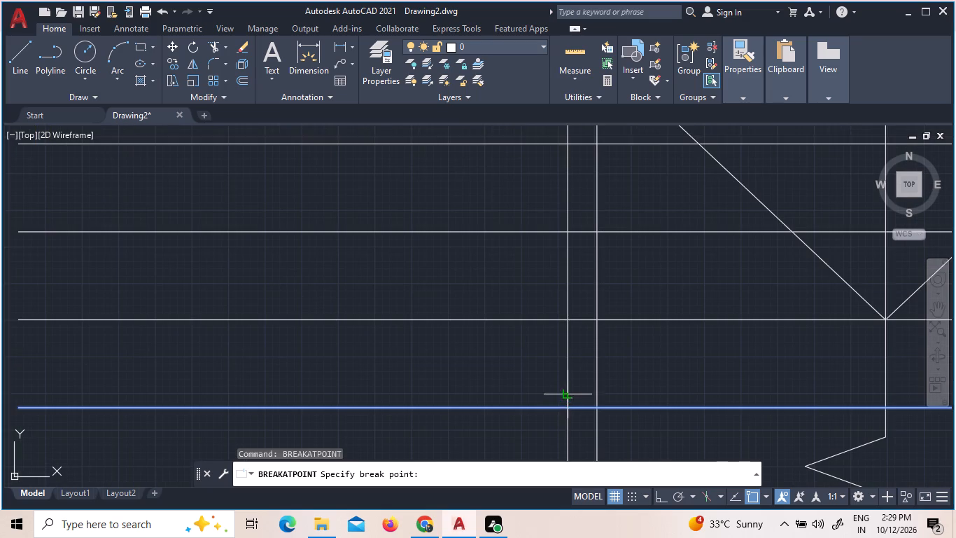
left_click(566, 408)
left_click(544, 406)
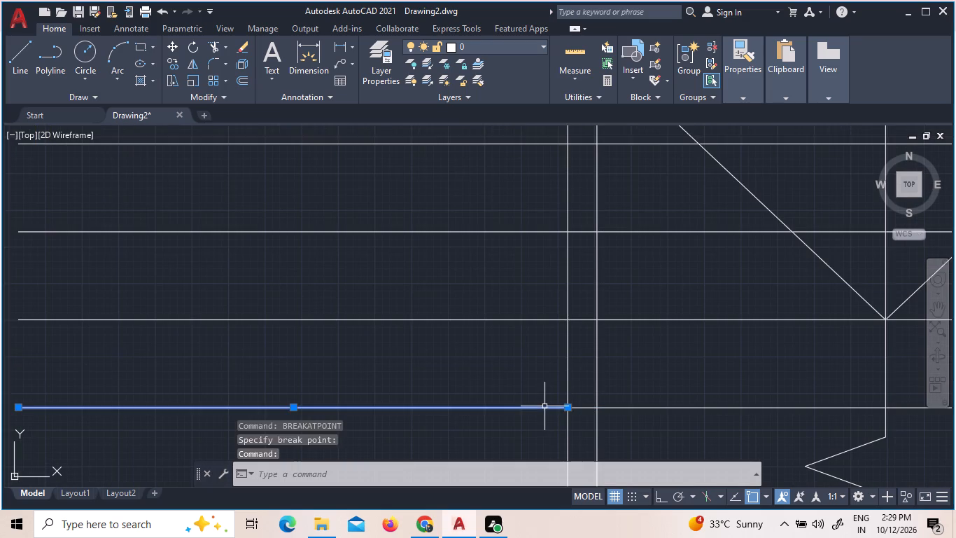
key("Escape")
Break the ninth tread, the lowest solid one, at the west line of the central divider, using Break at Point.
scroll(593, 350, "down", 4)
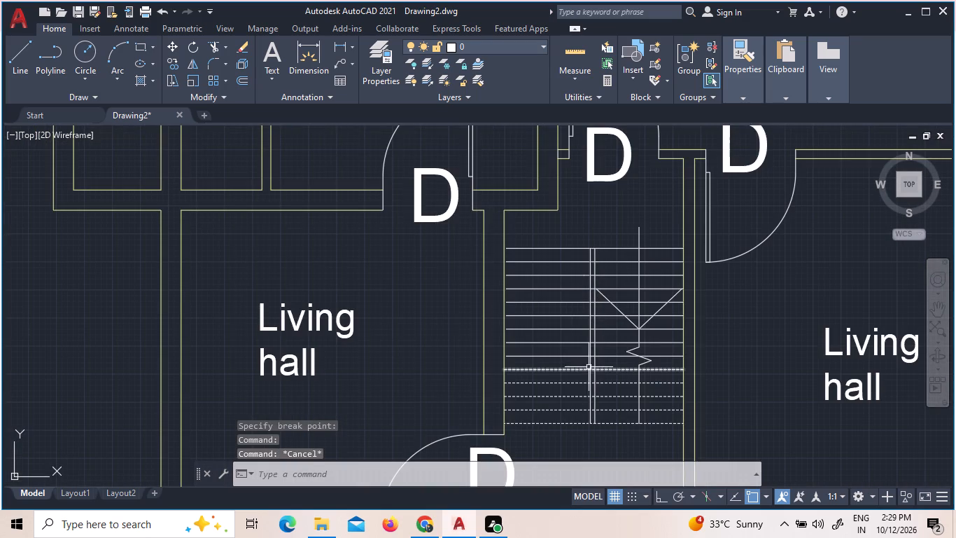
left_click_drag(584, 361, 578, 350)
key("Escape")
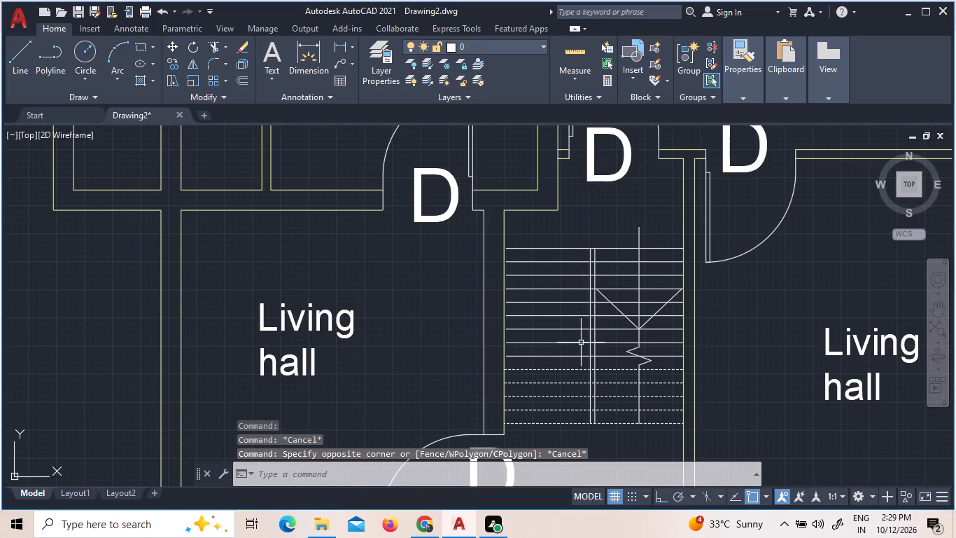
scroll(586, 350, "up", 2)
left_click(579, 366)
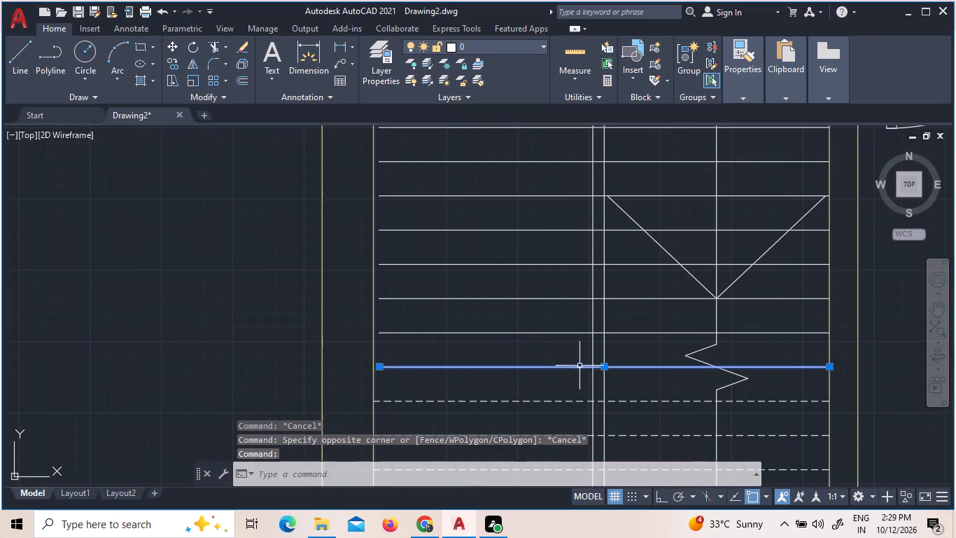
right_click(579, 360)
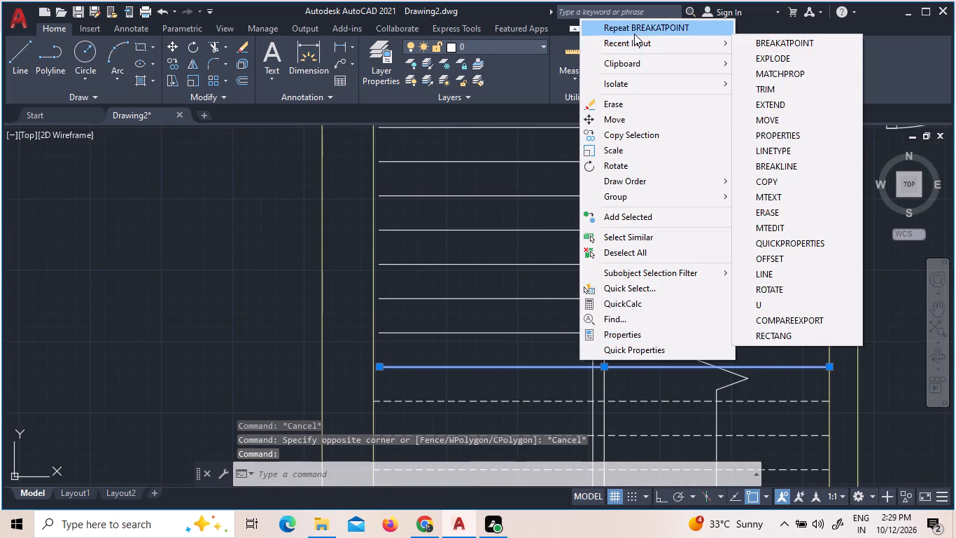
left_click(634, 34)
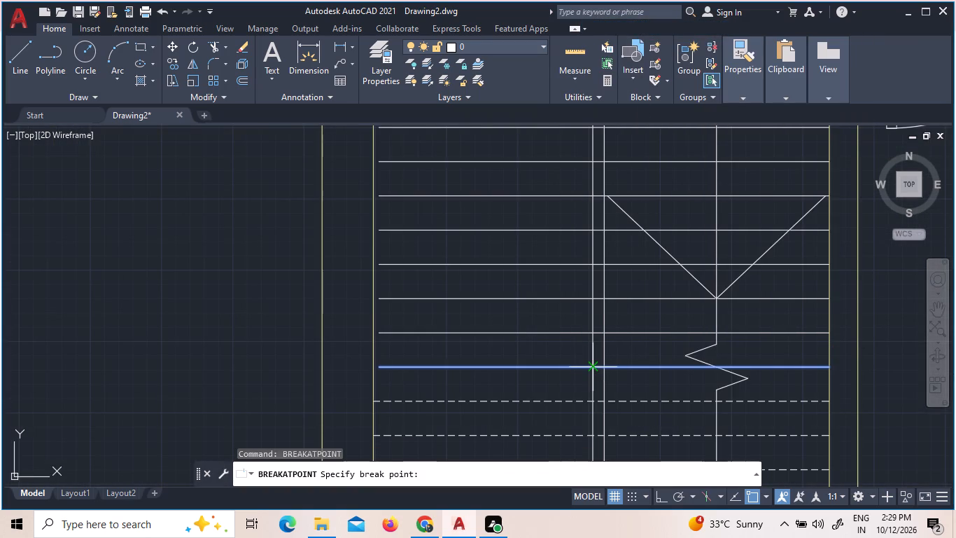
left_click(595, 366)
key("Escape")
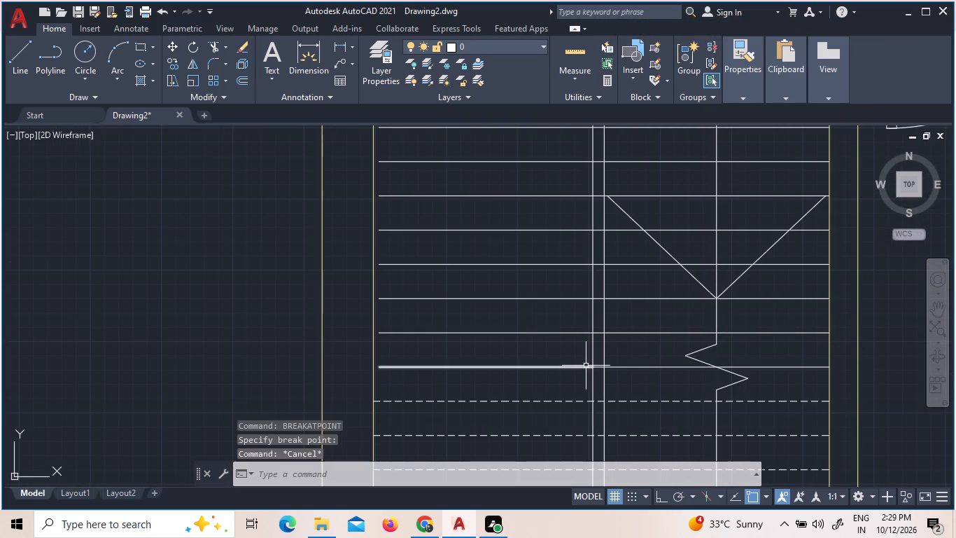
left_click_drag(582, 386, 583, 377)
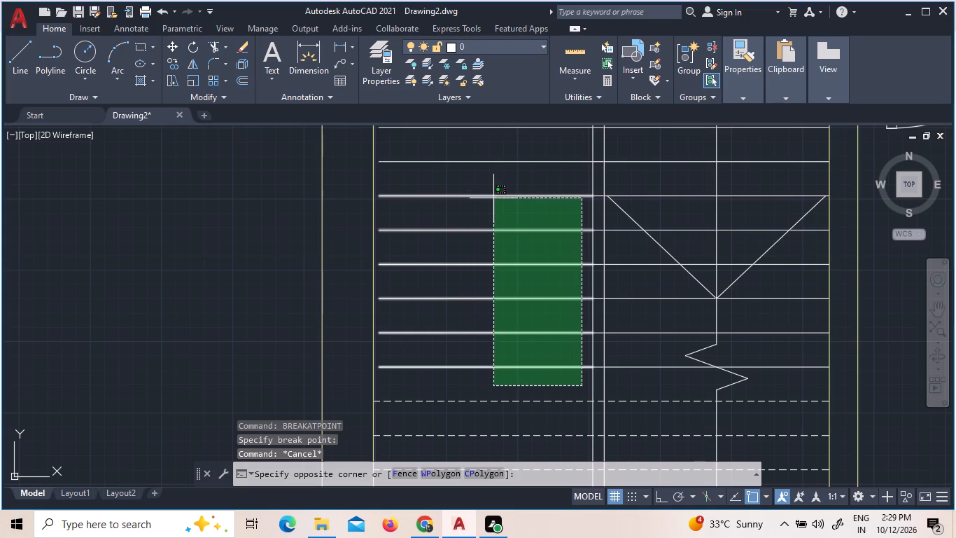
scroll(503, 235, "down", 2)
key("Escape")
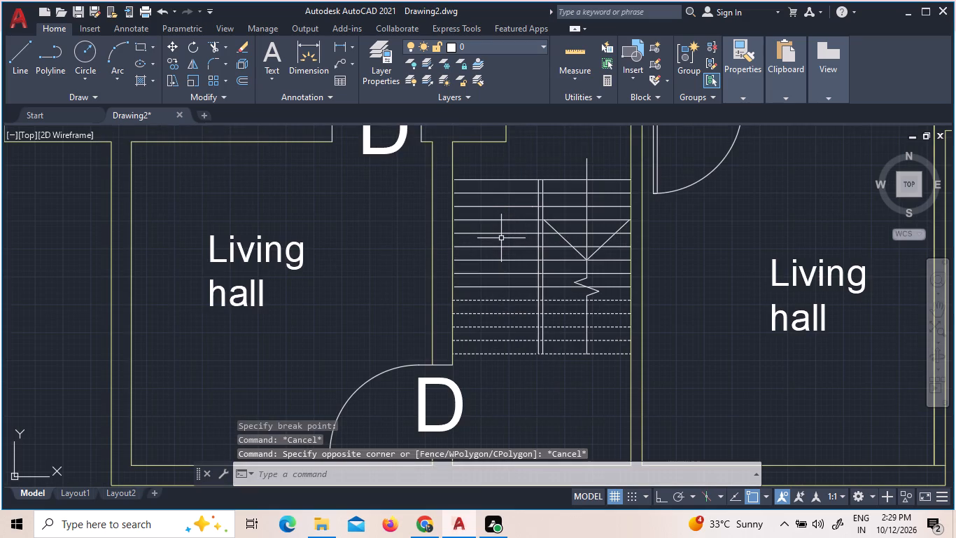
Match the nine solid tread segments west of the divider to the lowest dashed tread's properties, using Match Properties.
key("m")
type("A")
key("space")
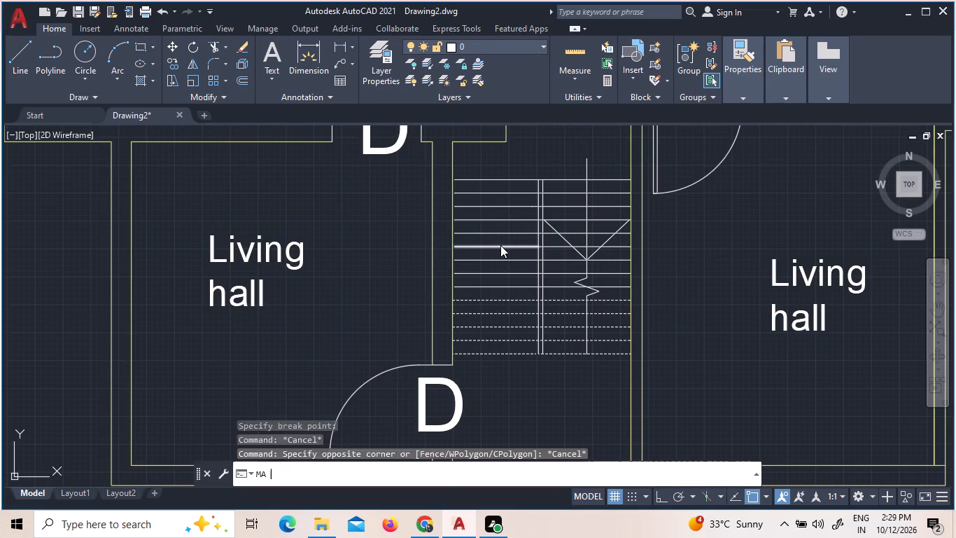
left_click(505, 353)
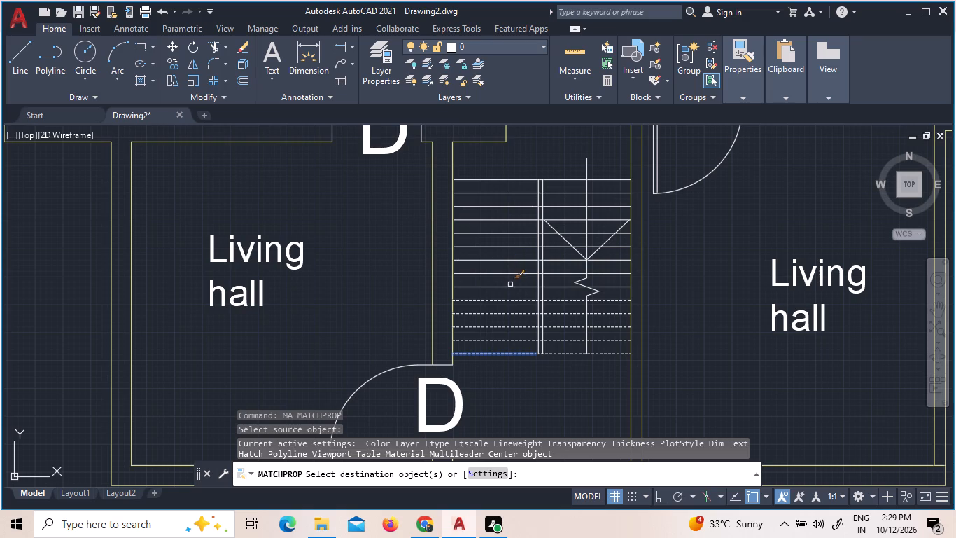
left_click_drag(512, 287, 501, 241)
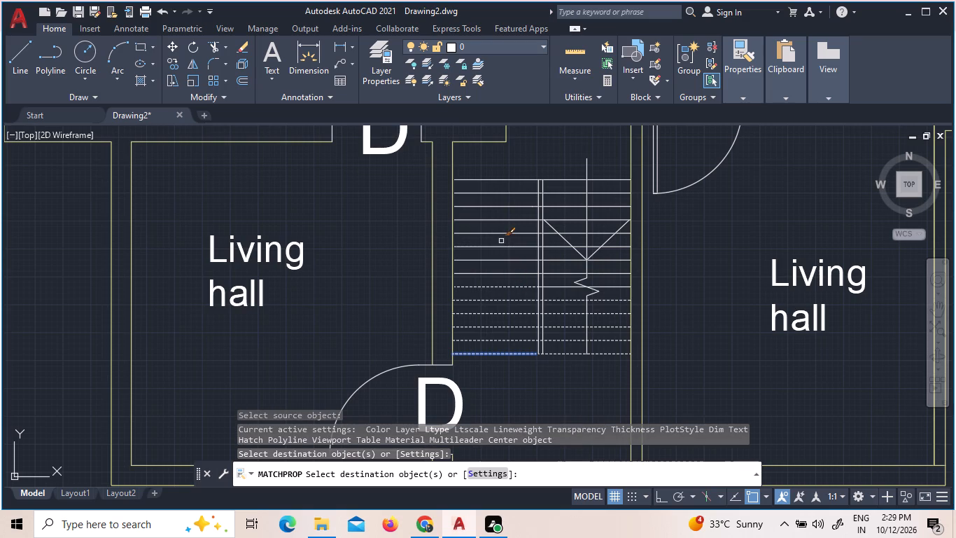
left_click(512, 273)
left_click(512, 256)
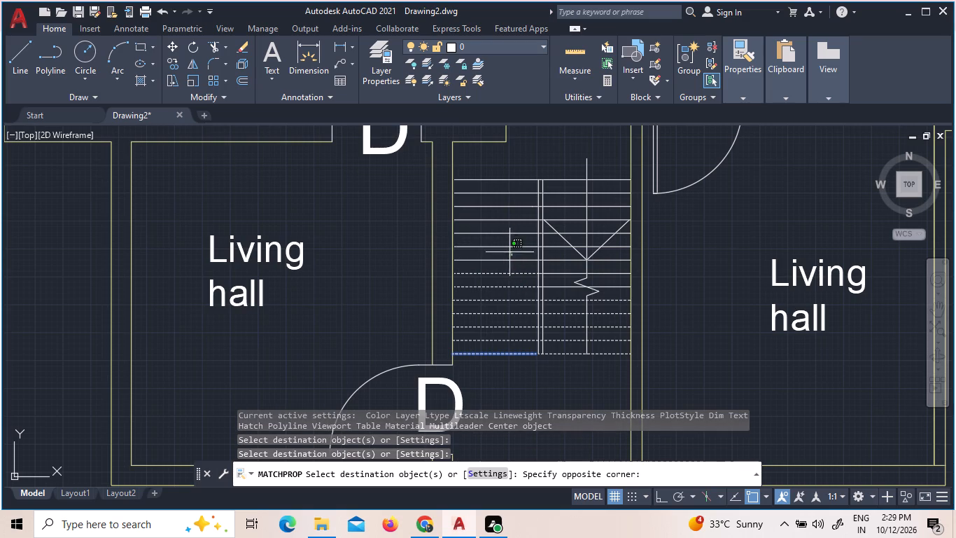
left_click(491, 168)
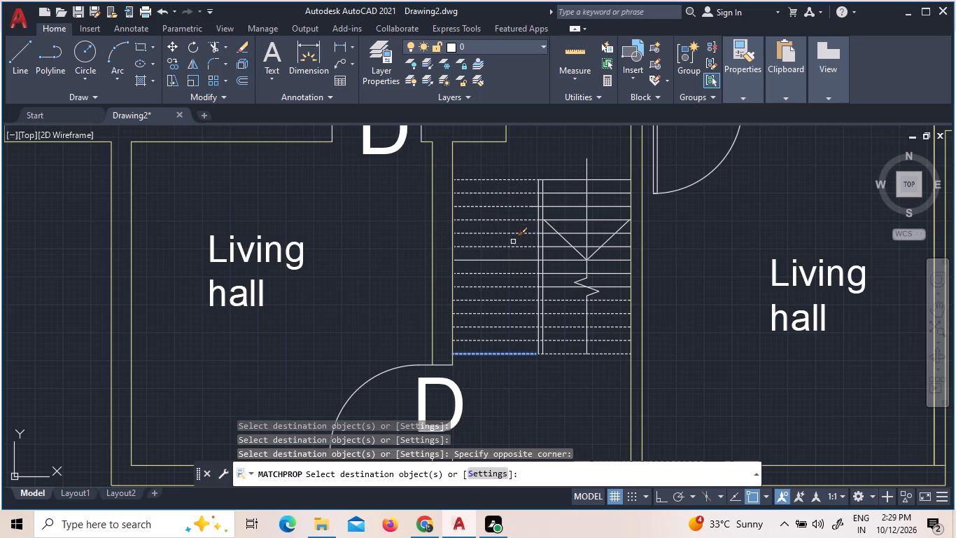
left_click(511, 261)
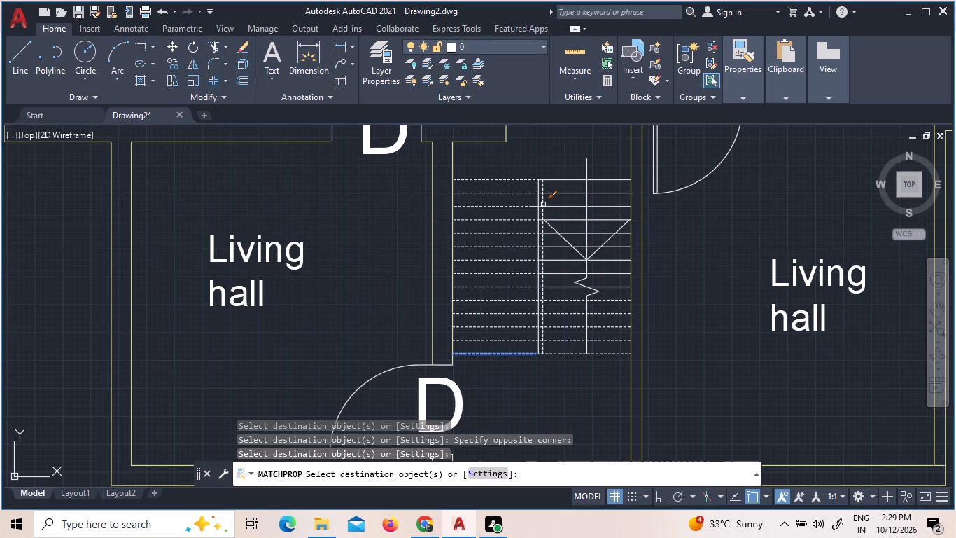
key("Escape")
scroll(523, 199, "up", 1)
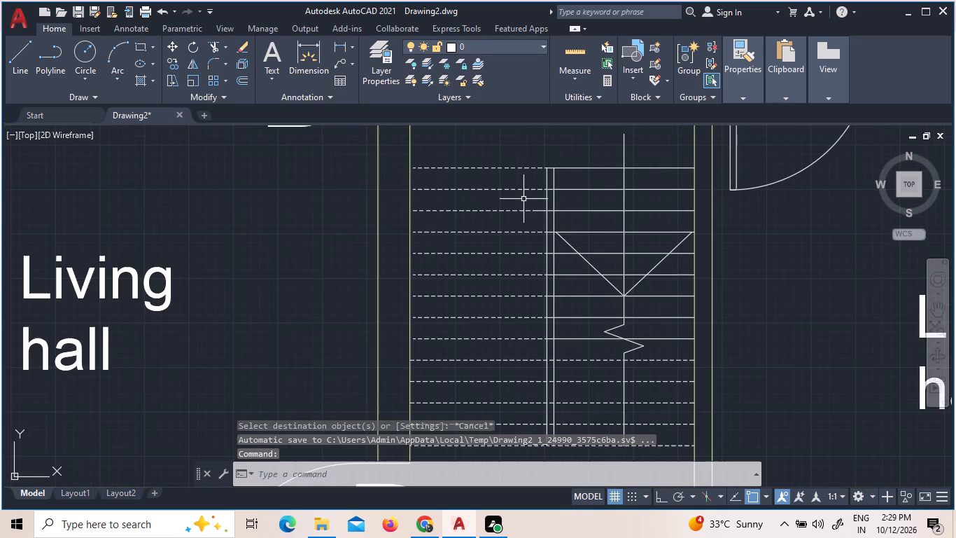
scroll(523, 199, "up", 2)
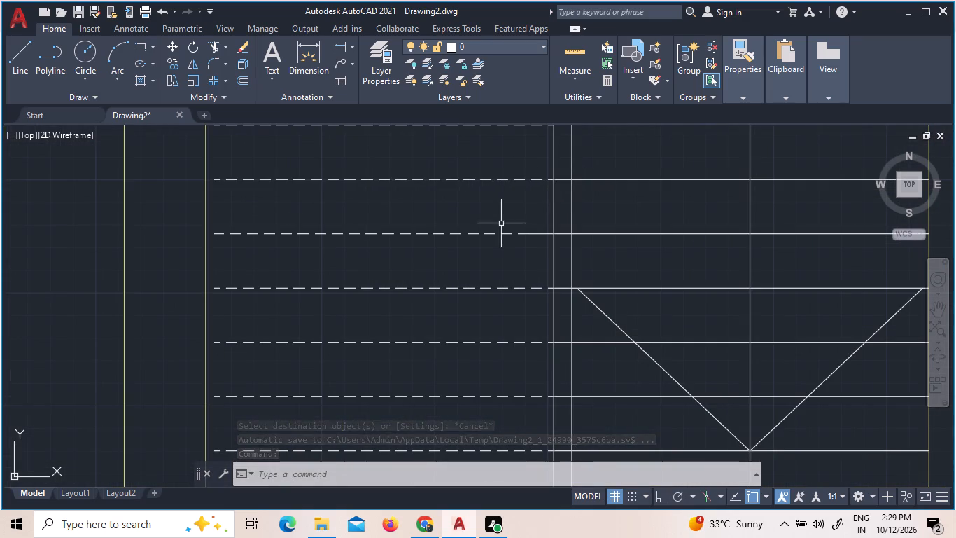
Examine the dashed and solid staircase treads, the door labels and the room layout across the whole floor plan.
scroll(500, 227, "down", 4)
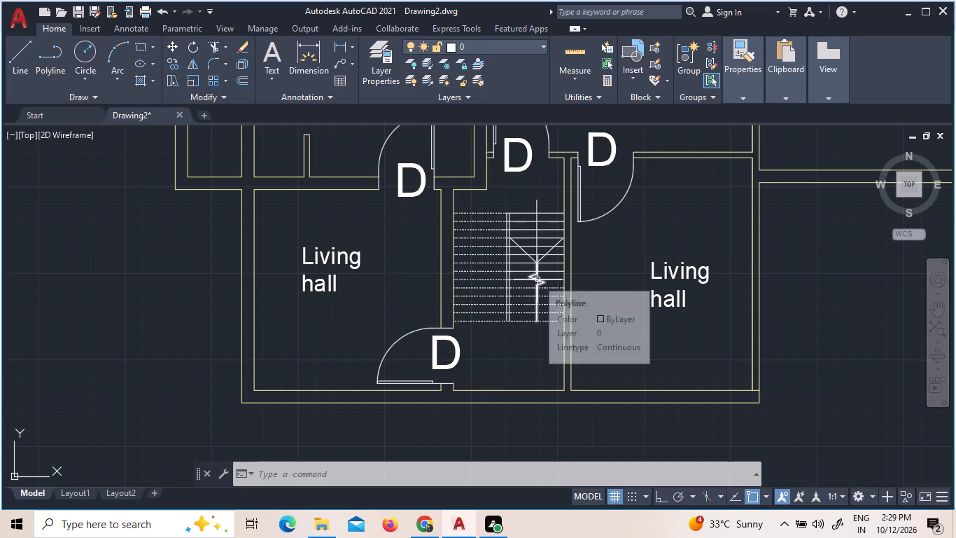
scroll(538, 272, "down", 3)
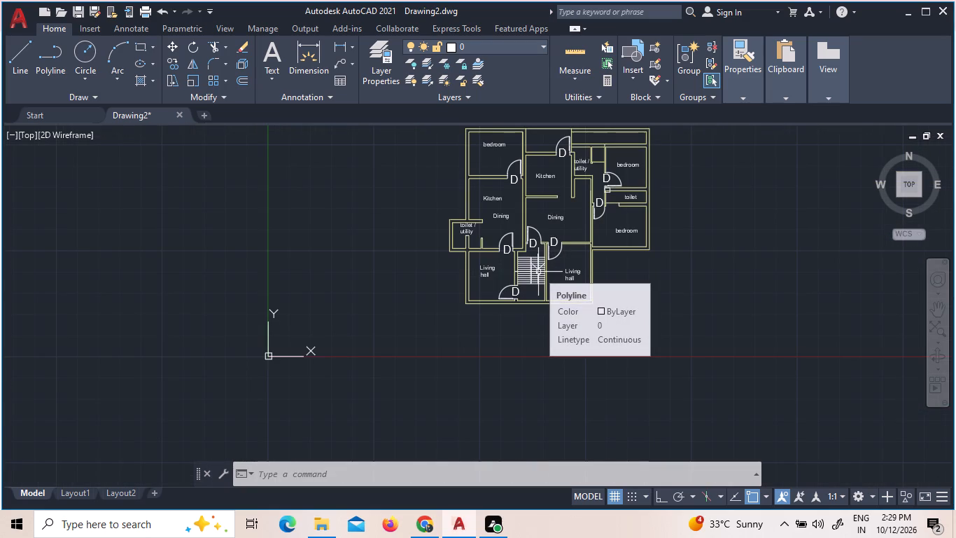
scroll(539, 271, "up", 2)
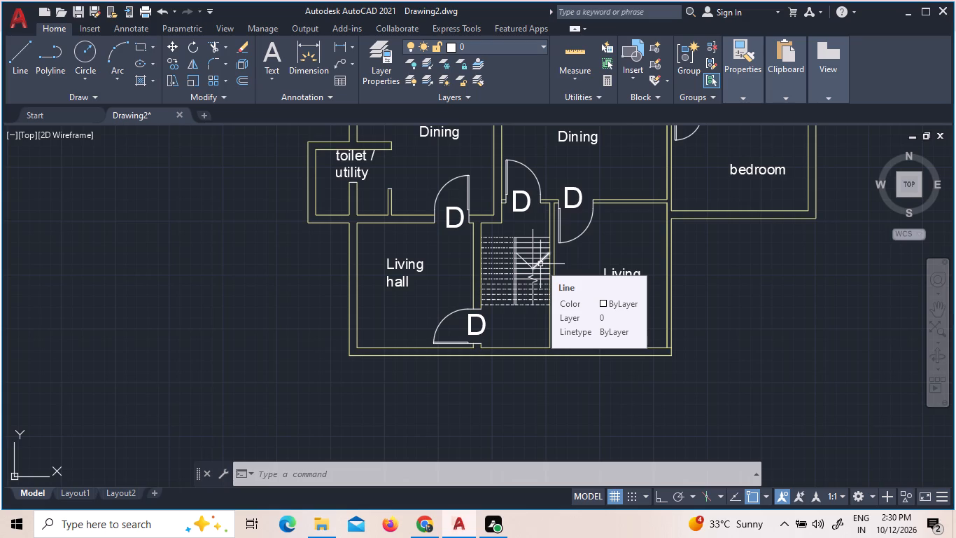
scroll(540, 264, "down", 1)
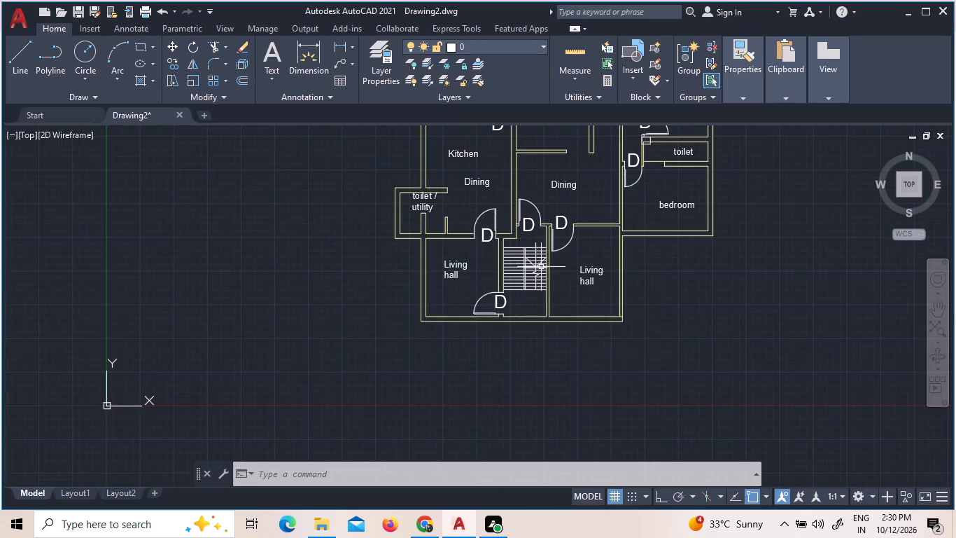
scroll(542, 272, "down", 3)
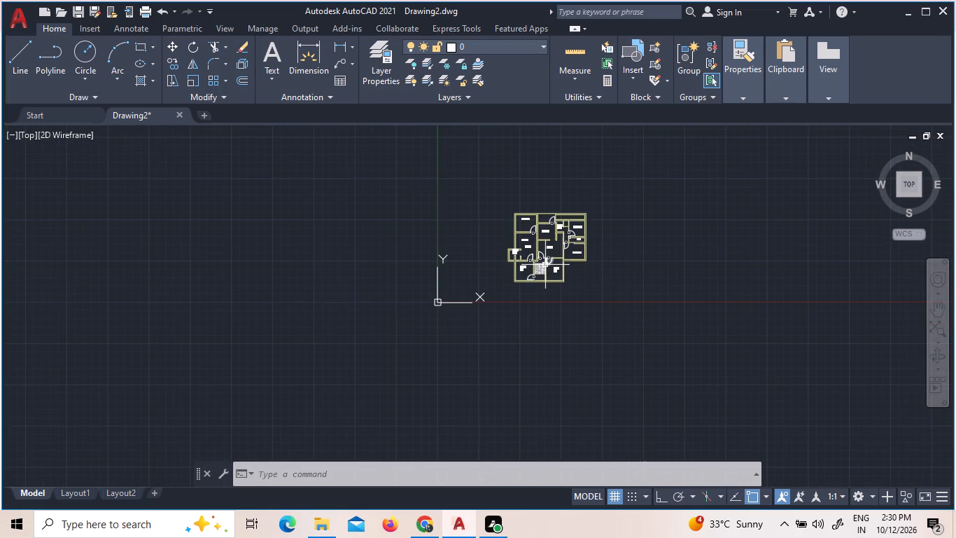
scroll(520, 226, "up", 1)
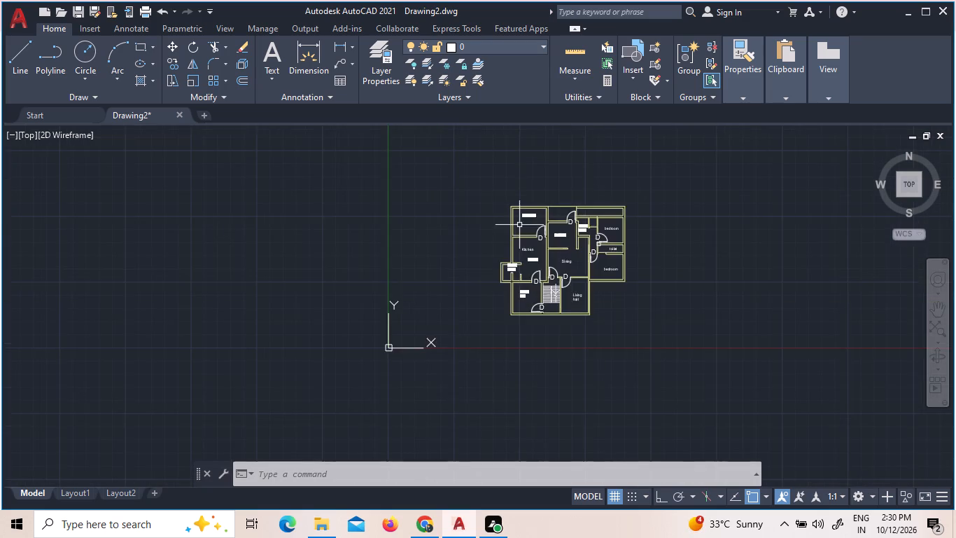
scroll(521, 223, "up", 3)
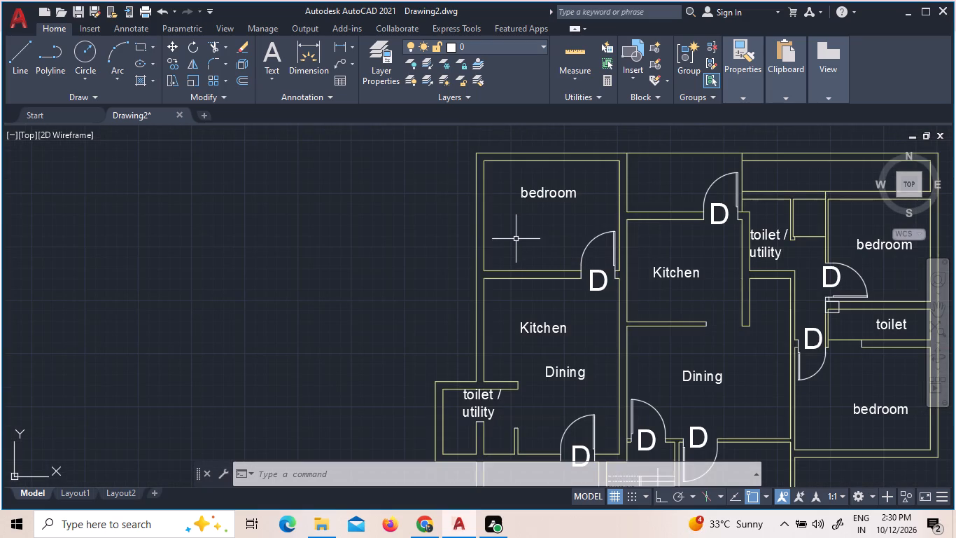
scroll(485, 277, "down", 2)
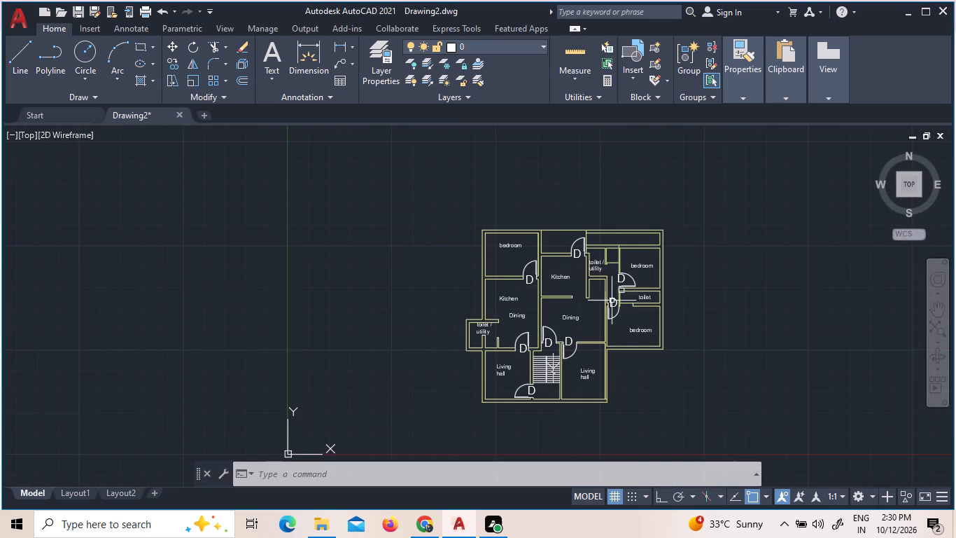
scroll(668, 334, "up", 2)
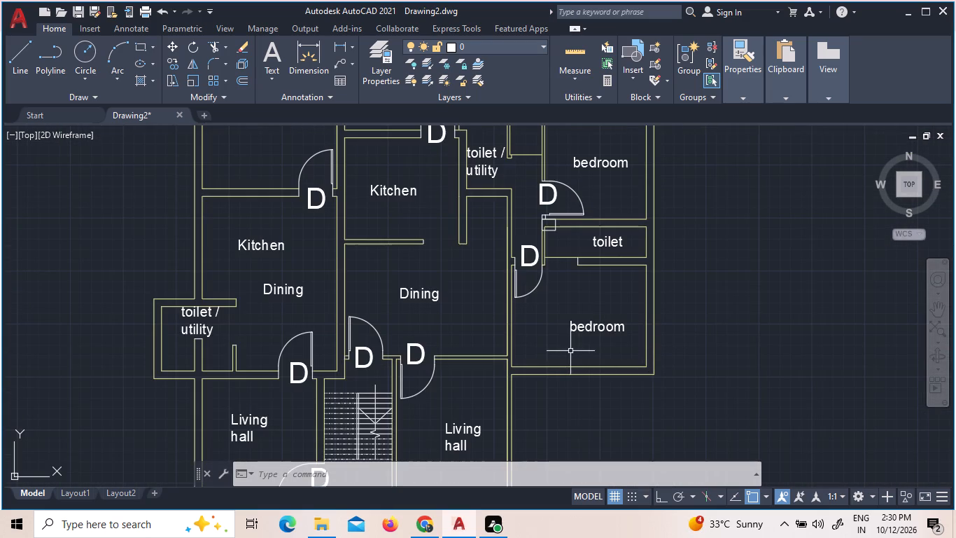
scroll(570, 351, "down", 2)
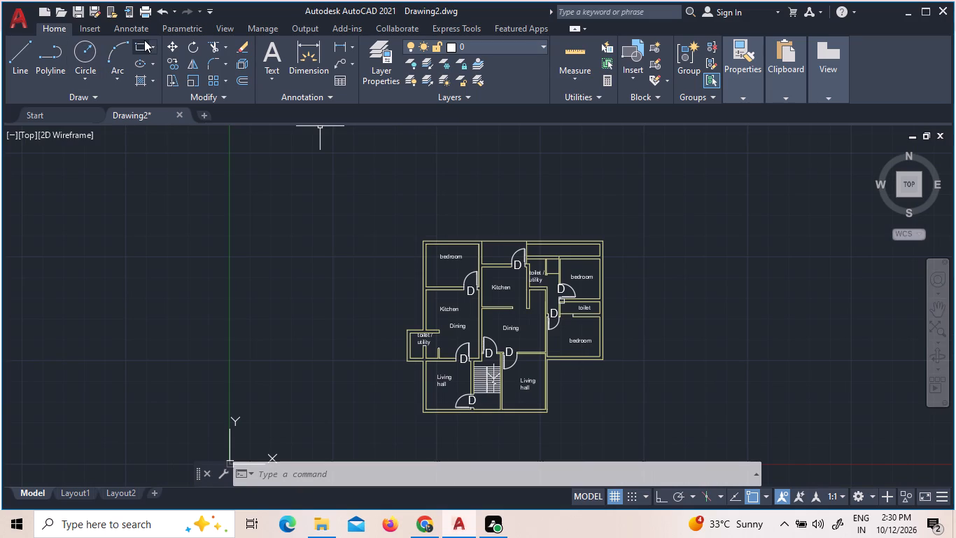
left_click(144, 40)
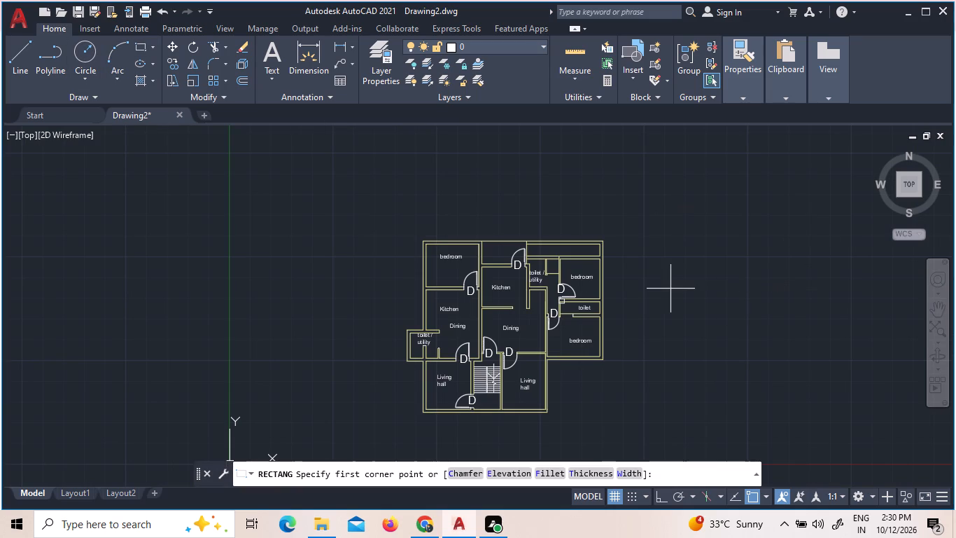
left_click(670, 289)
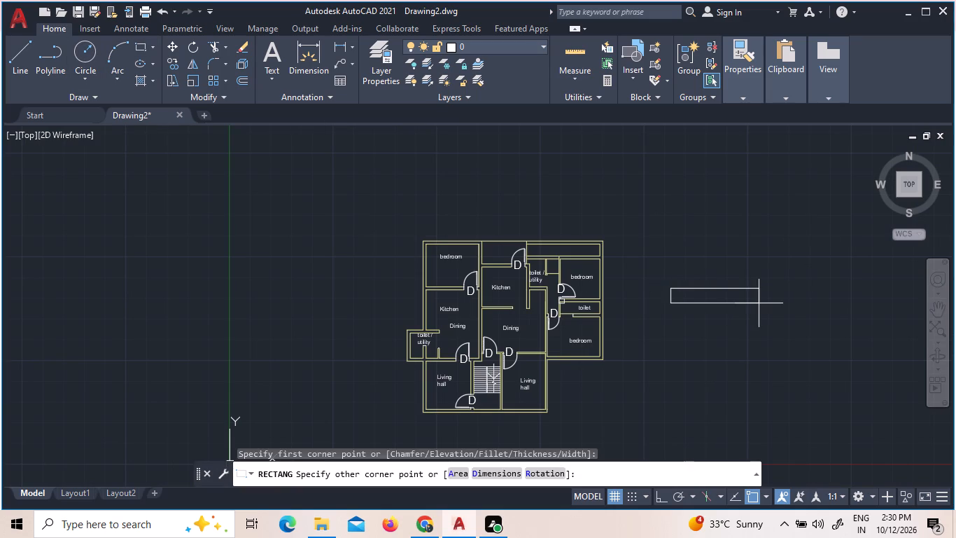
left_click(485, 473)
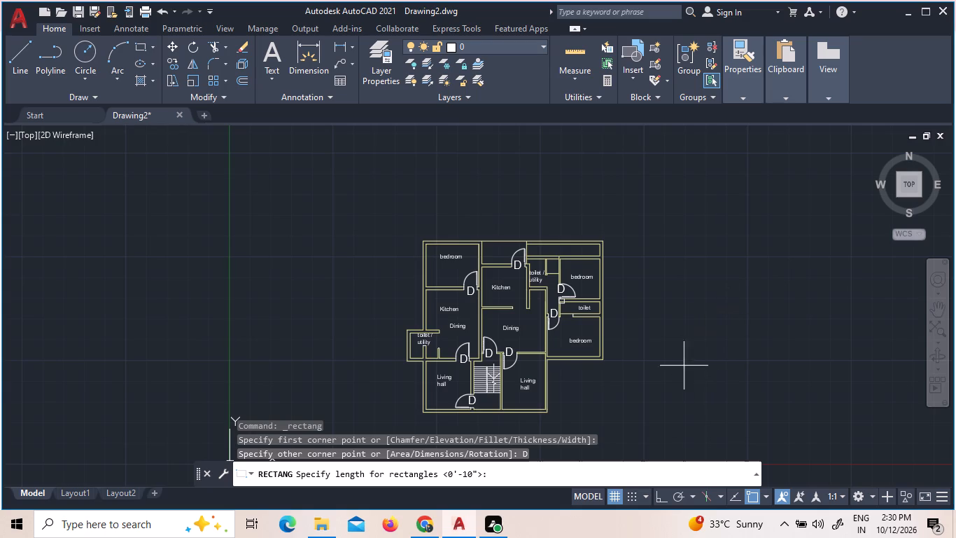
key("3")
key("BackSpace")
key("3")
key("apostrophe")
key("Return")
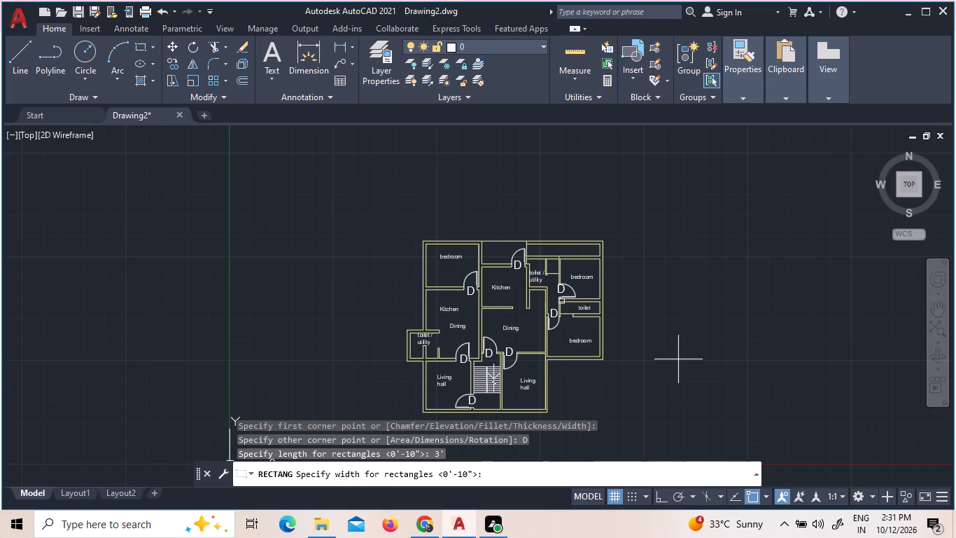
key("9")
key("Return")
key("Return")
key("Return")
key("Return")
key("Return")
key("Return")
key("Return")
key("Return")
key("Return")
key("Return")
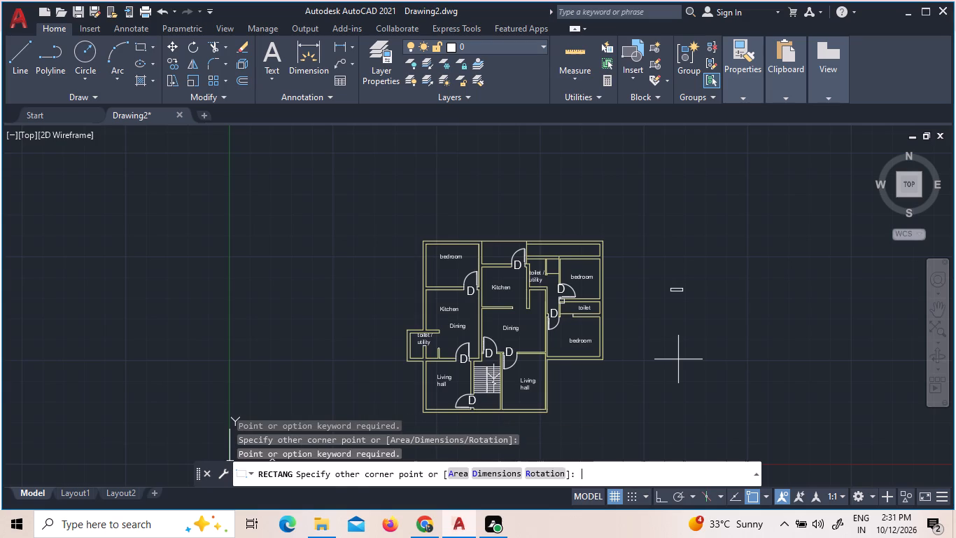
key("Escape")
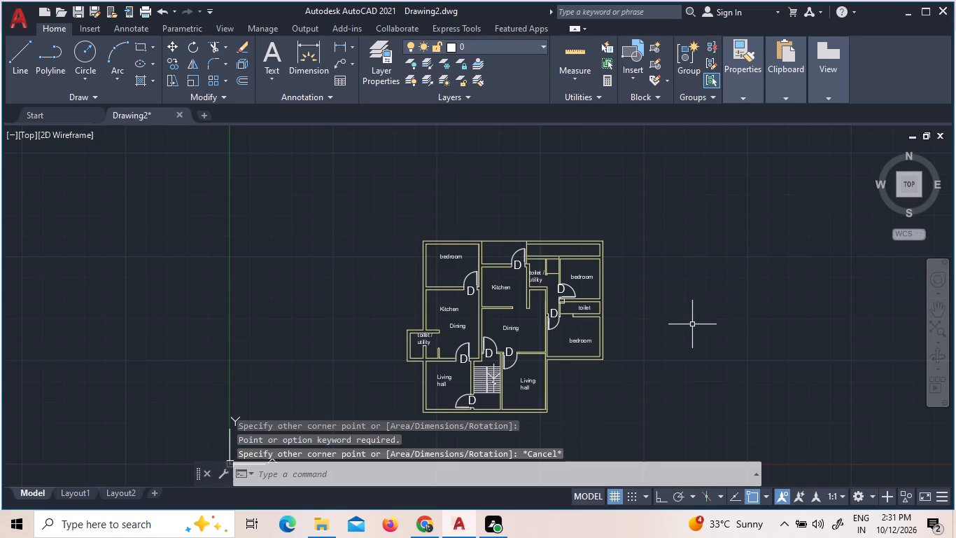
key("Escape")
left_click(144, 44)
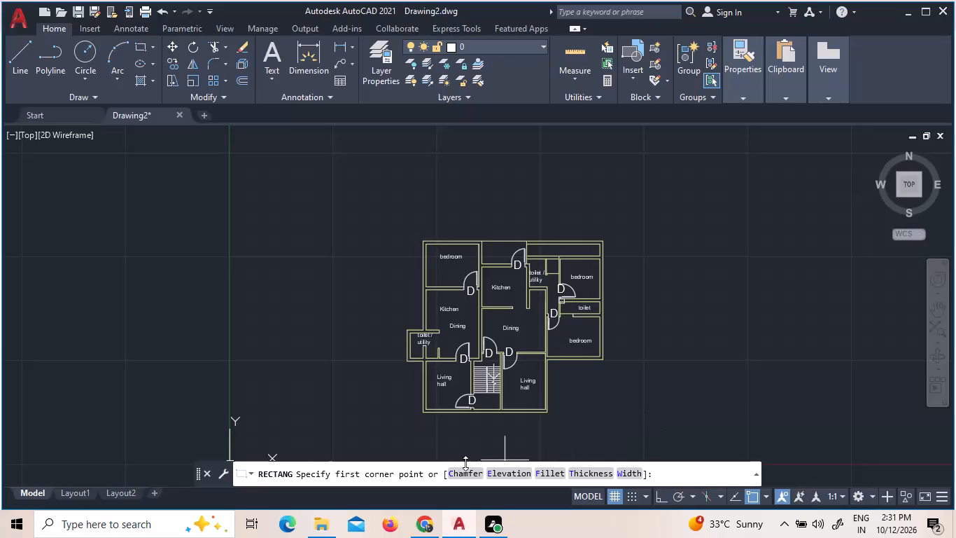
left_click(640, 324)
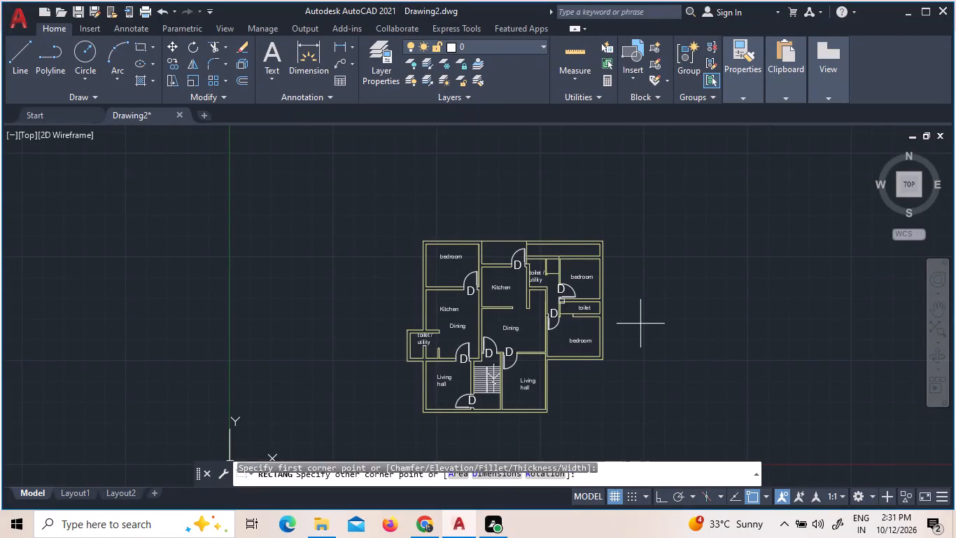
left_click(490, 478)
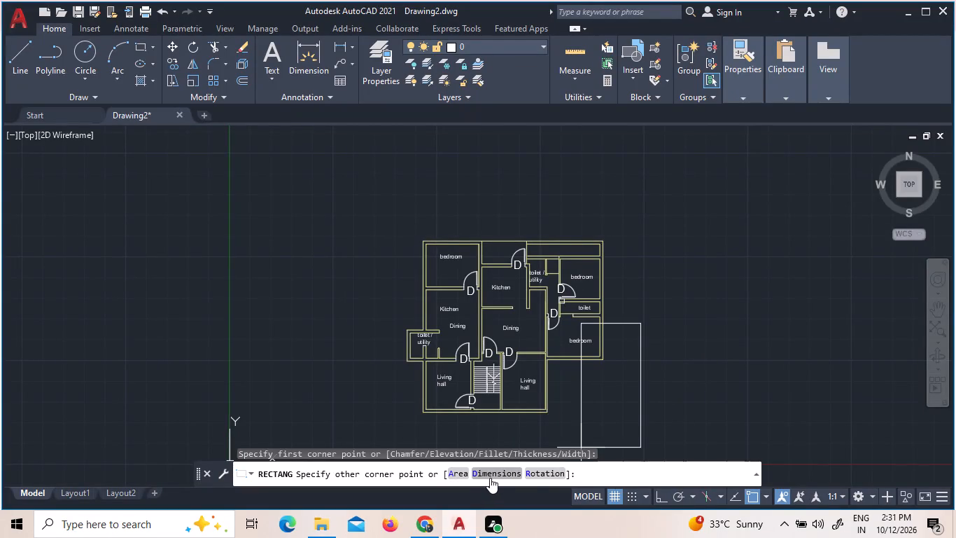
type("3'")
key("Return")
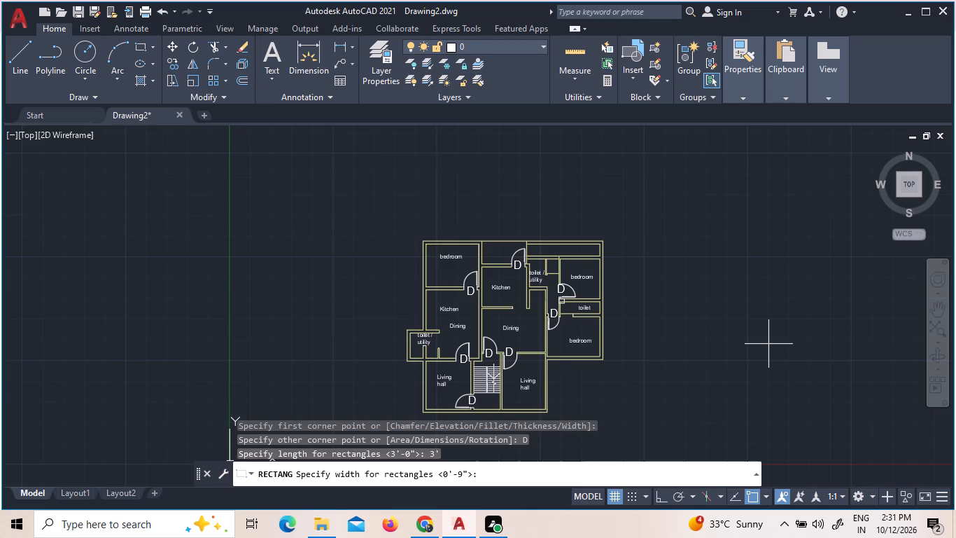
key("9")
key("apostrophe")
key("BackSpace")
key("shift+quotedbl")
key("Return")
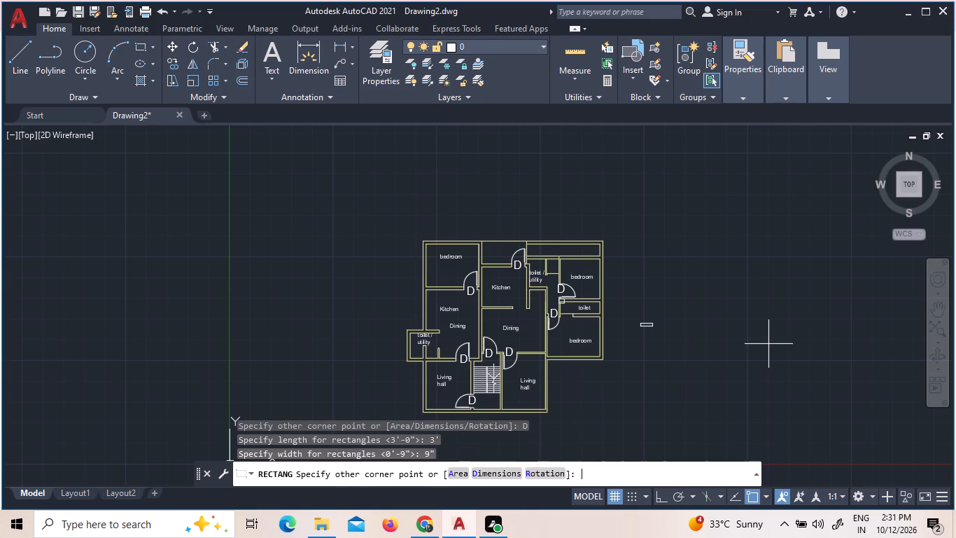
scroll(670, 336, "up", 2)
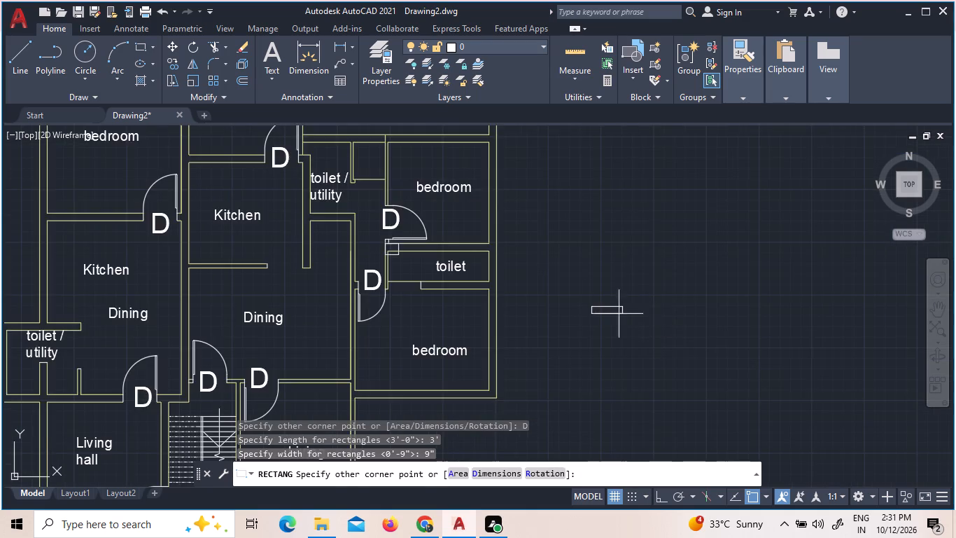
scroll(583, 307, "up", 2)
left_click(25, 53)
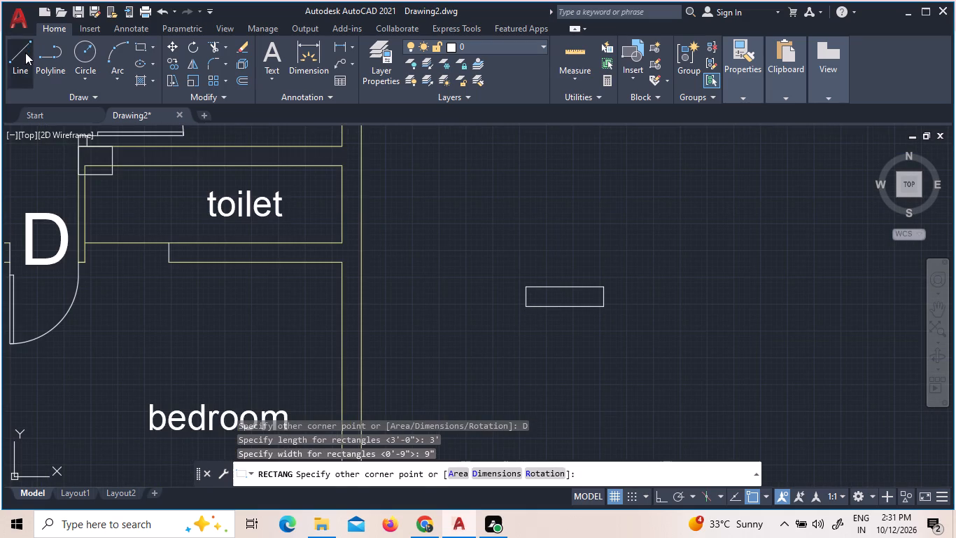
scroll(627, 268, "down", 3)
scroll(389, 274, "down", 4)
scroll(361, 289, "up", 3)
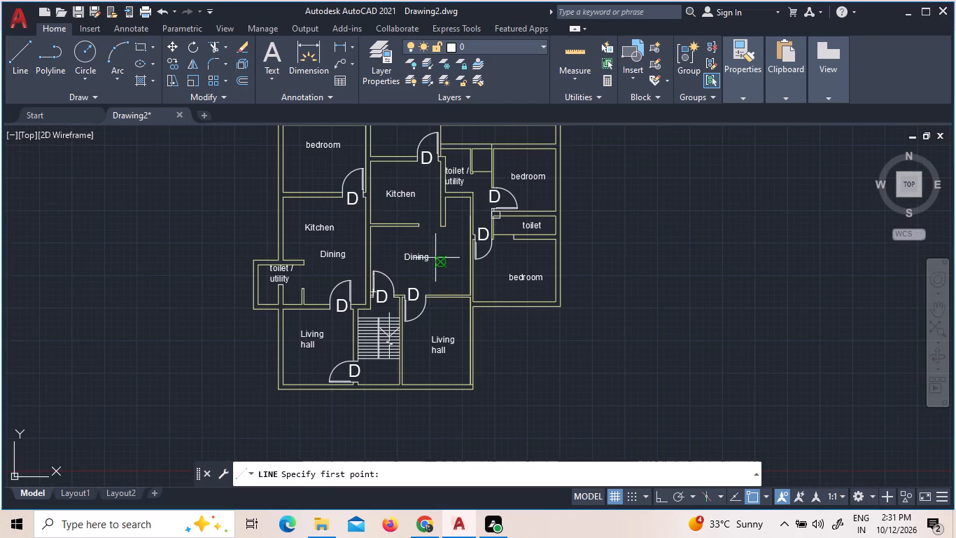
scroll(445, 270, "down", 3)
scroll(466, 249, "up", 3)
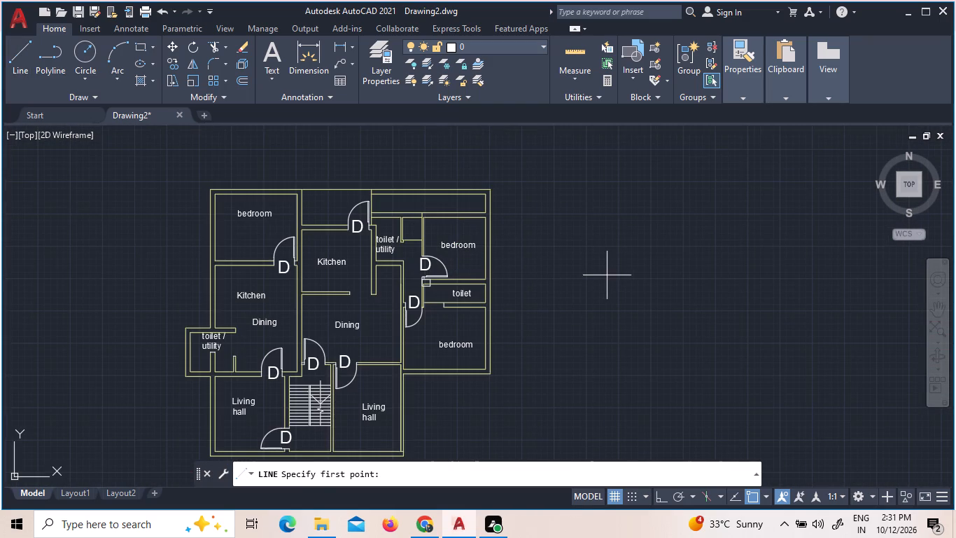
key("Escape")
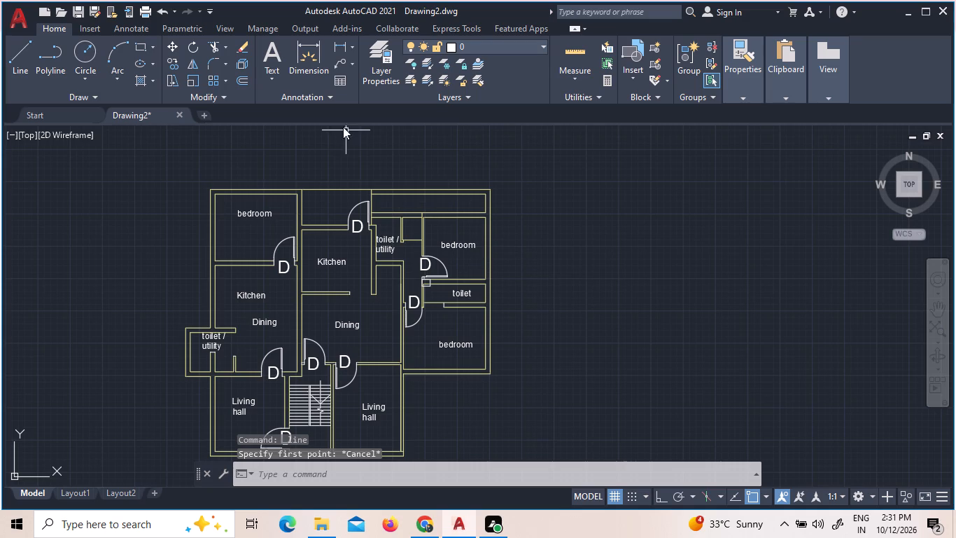
Dimension the northwest bedroom's inner west wall between its north and south corners, placing the dimension line just inside the room.
left_click(316, 47)
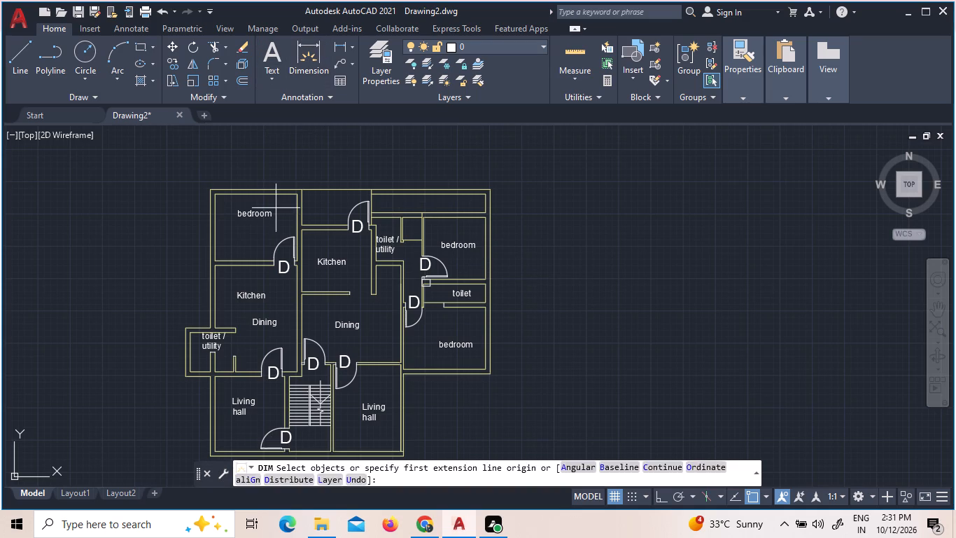
left_click(216, 196)
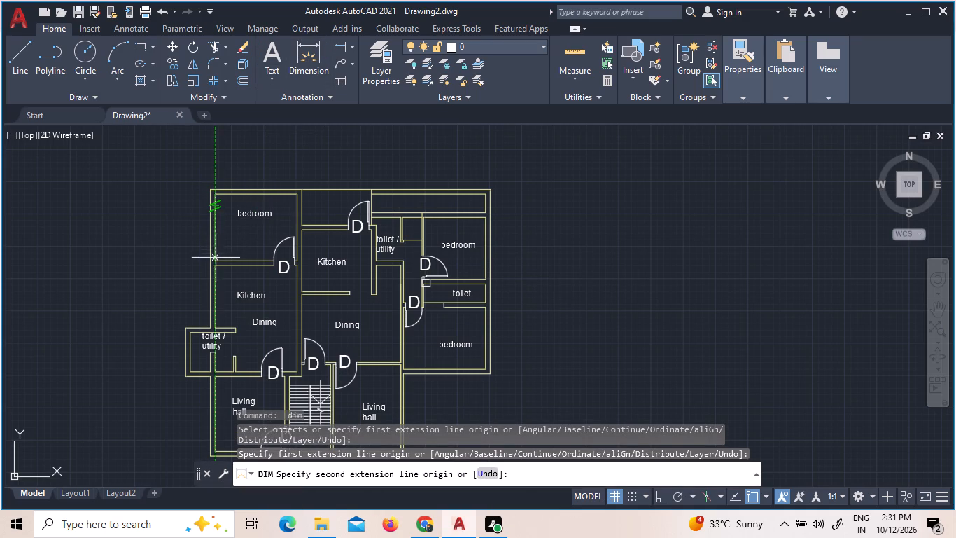
left_click(214, 260)
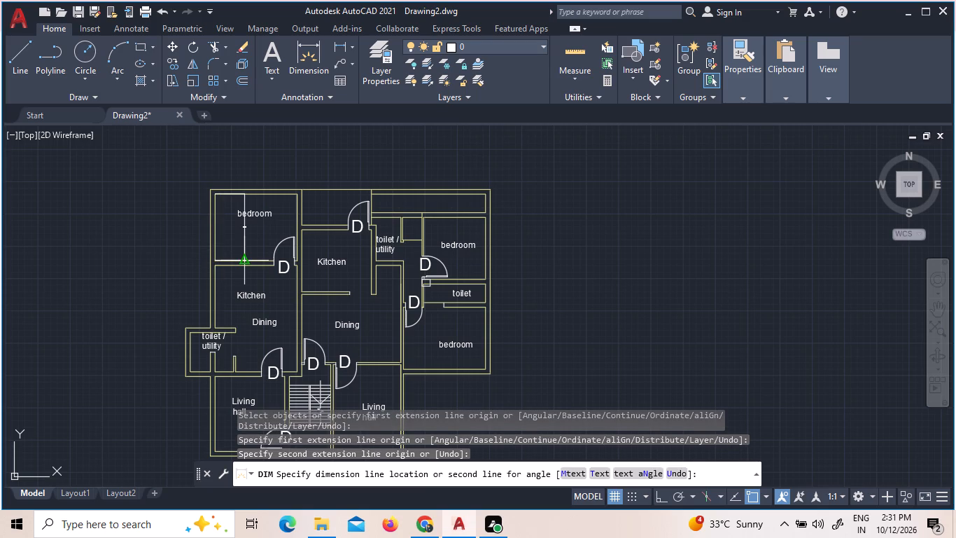
left_click(224, 258)
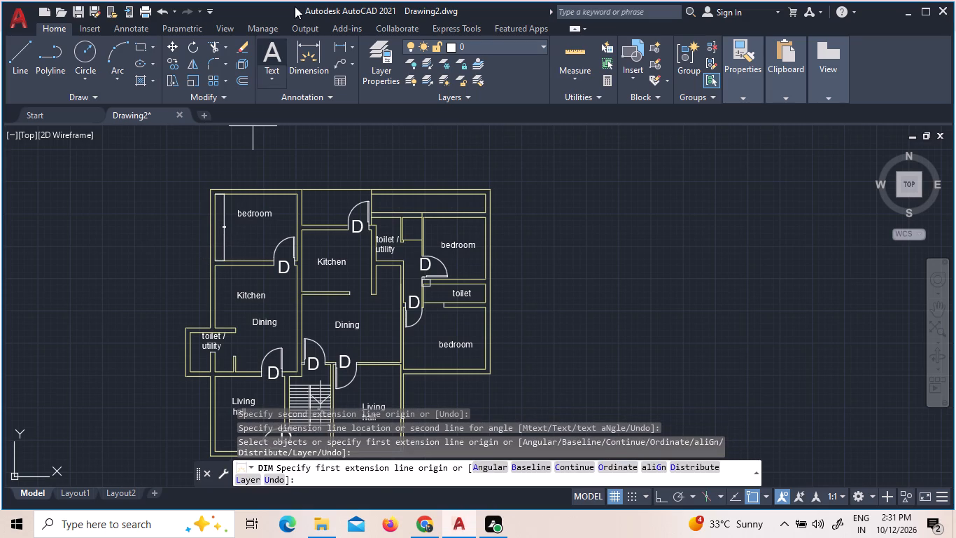
Dimension the northwest bedroom's inner north wall between its west and east corners, placing the dimension line just inside the room.
left_click(306, 45)
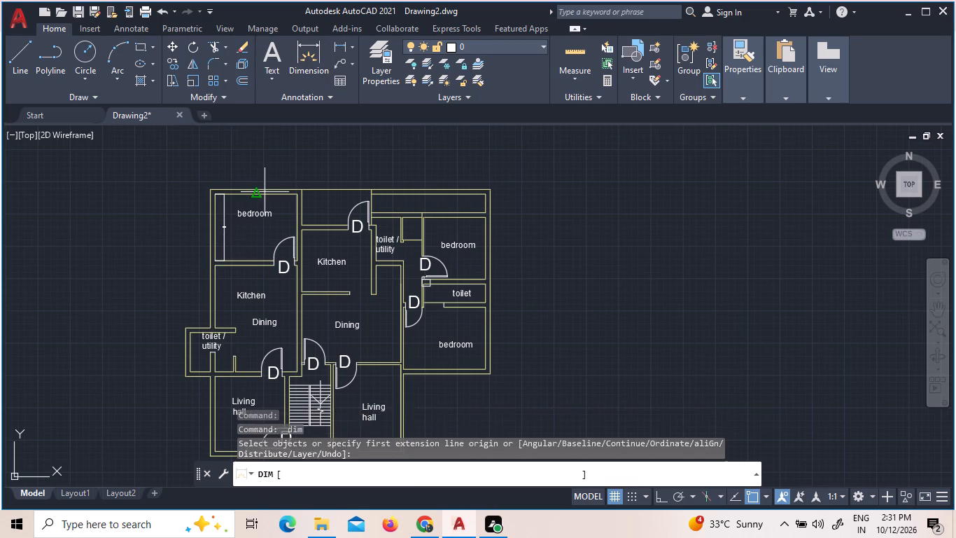
scroll(265, 192, "up", 2)
scroll(191, 198, "up", 4)
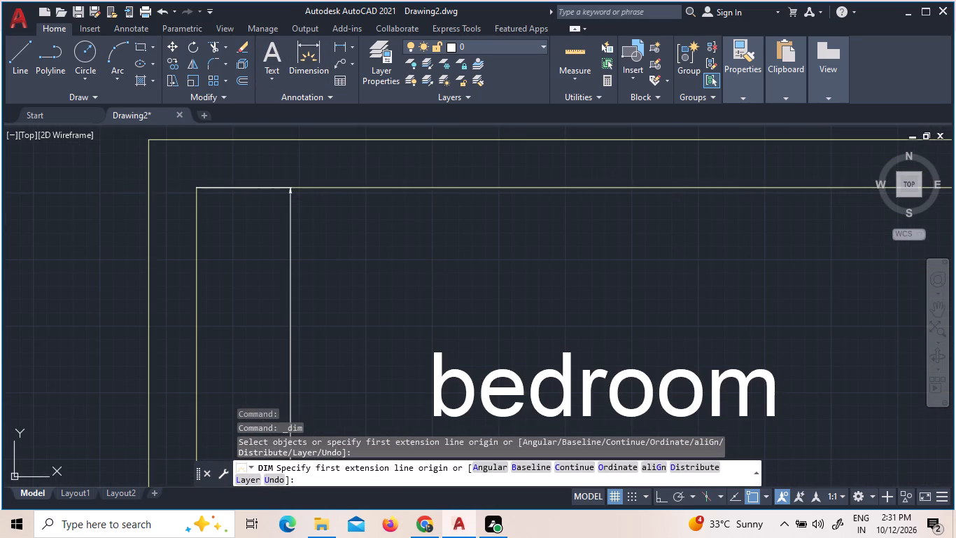
left_click(197, 187)
scroll(374, 219, "down", 3)
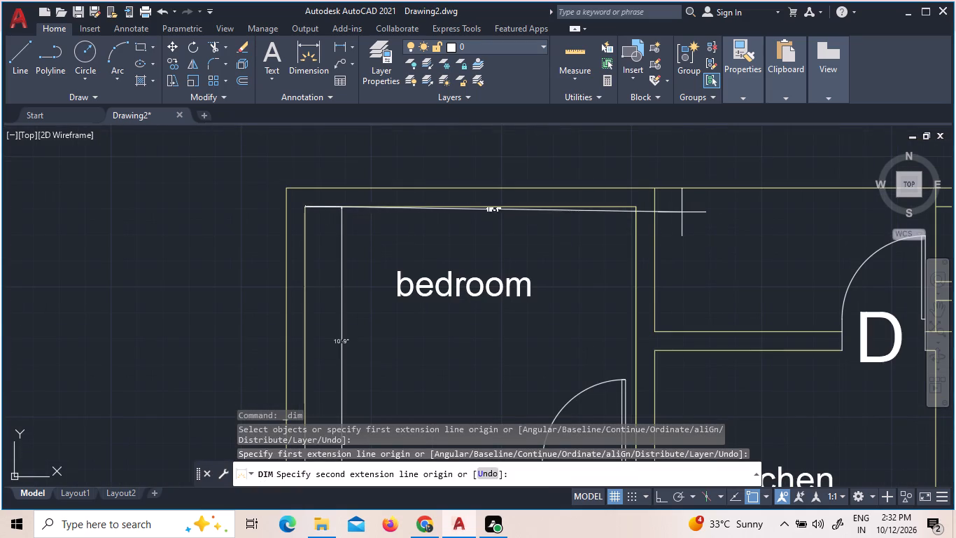
left_click(635, 209)
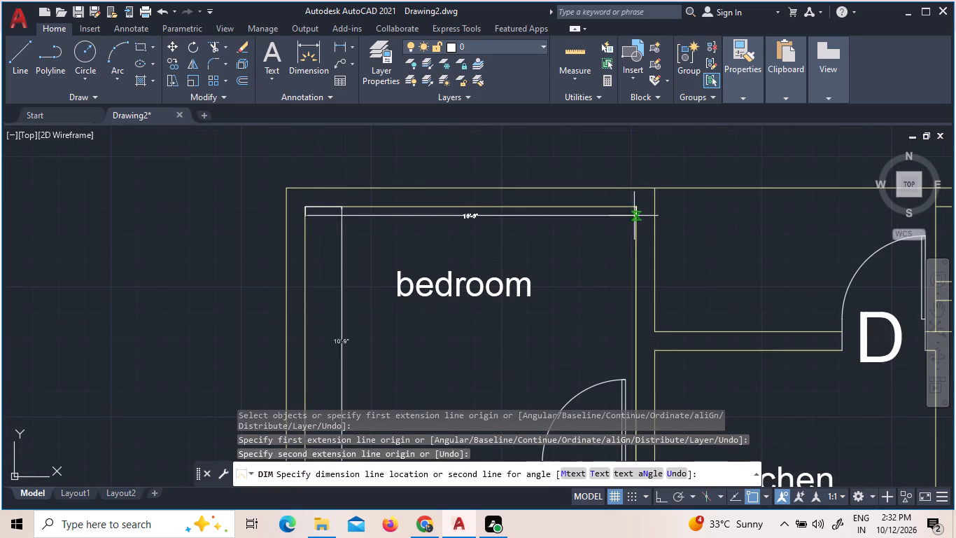
left_click(624, 234)
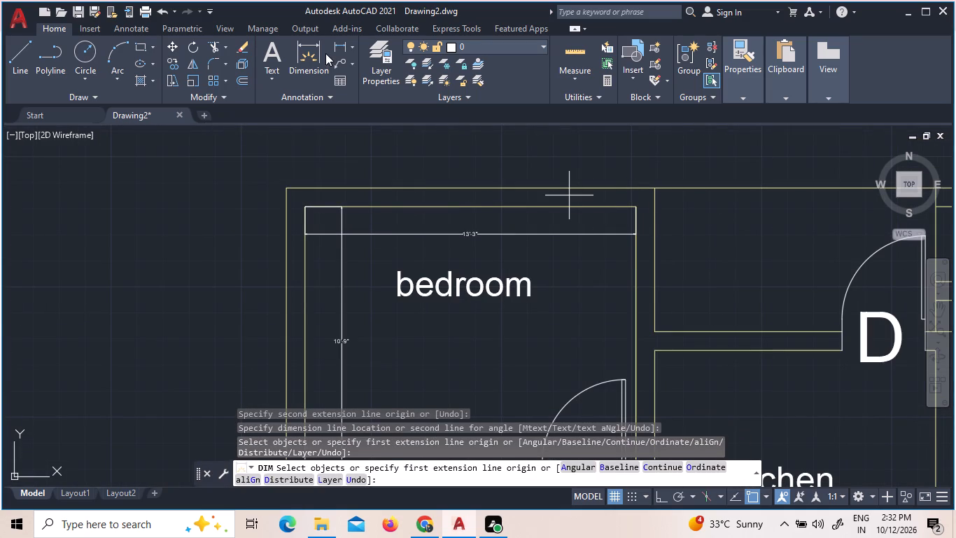
Dimension the northeast bedroom's inner north and east walls, placing both dimension lines just inside the room.
triple_click(309, 43)
scroll(465, 270, "down", 3)
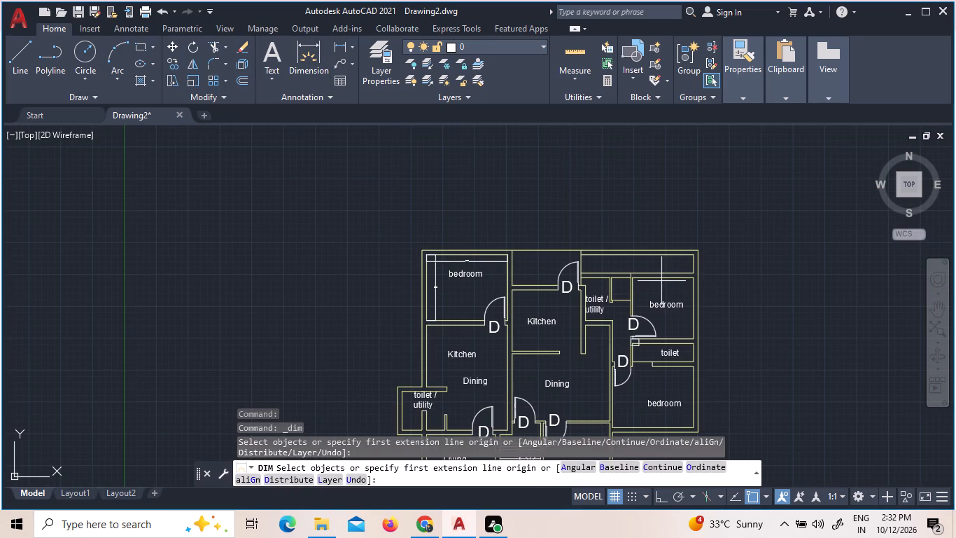
scroll(657, 278, "up", 3)
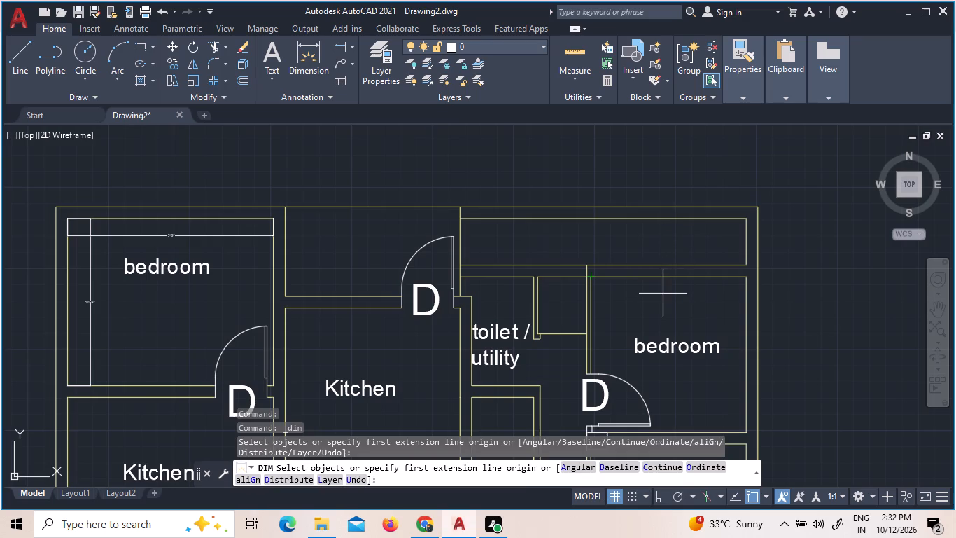
left_click(612, 279)
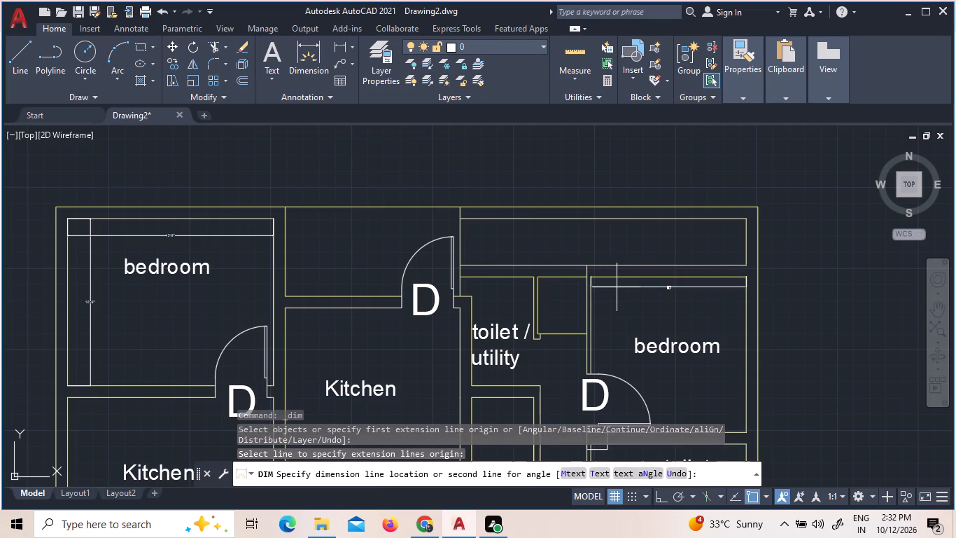
left_click(617, 290)
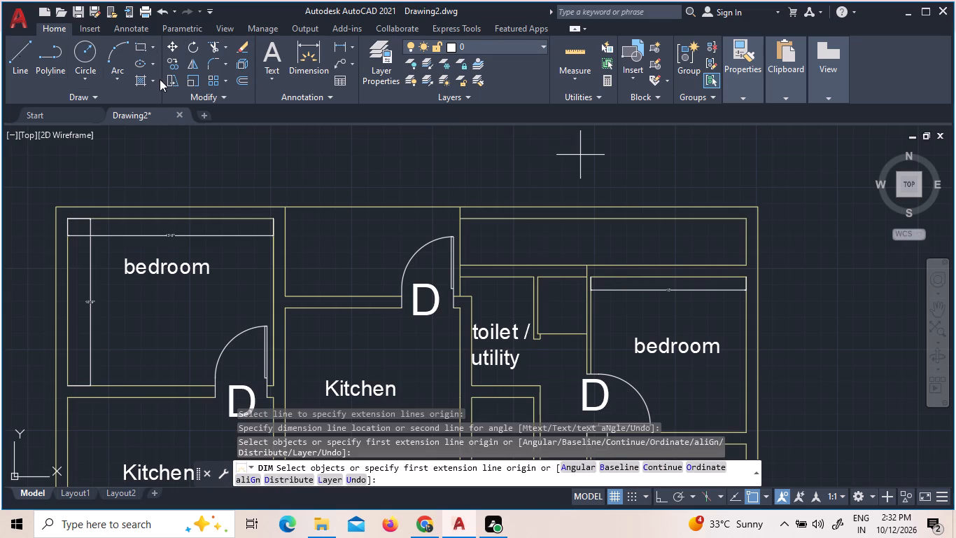
left_click(746, 336)
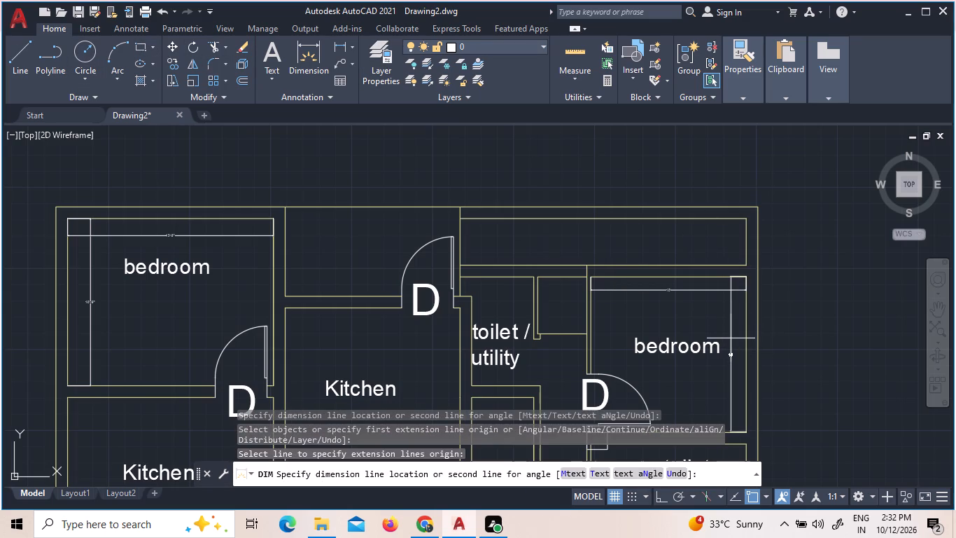
left_click(732, 340)
Dimension the southeast bedroom's inner east and south walls, placing both dimension lines just inside the room.
scroll(687, 321, "down", 2)
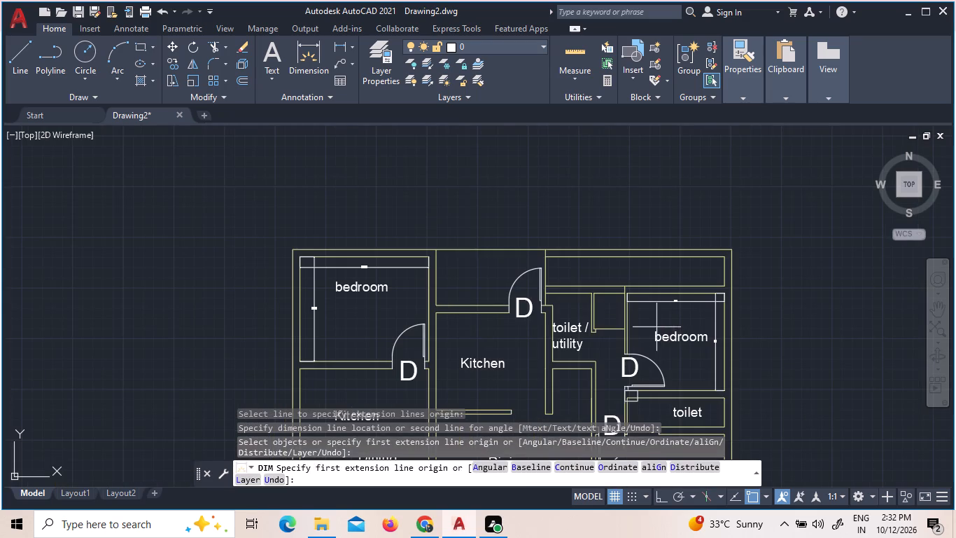
scroll(638, 324, "down", 3)
scroll(658, 369, "up", 3)
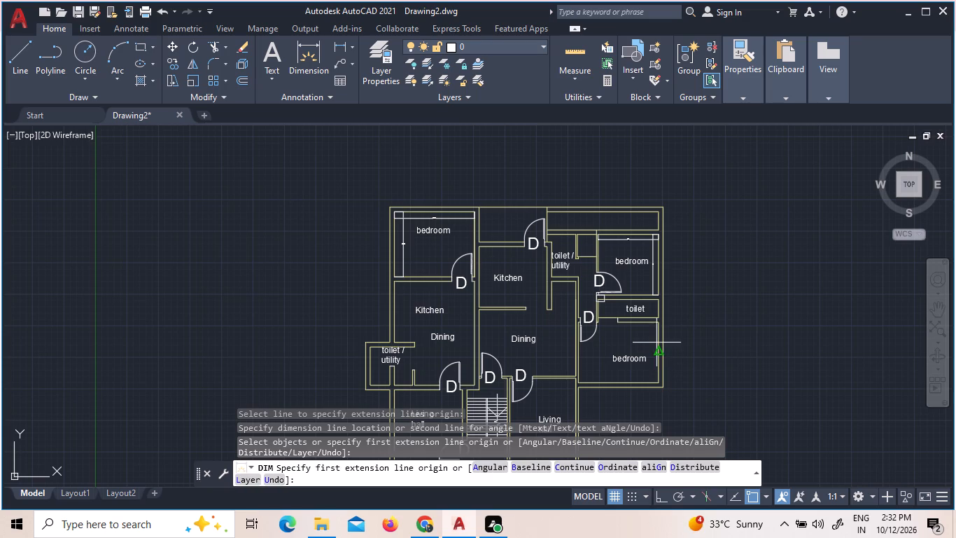
scroll(656, 348, "up", 4)
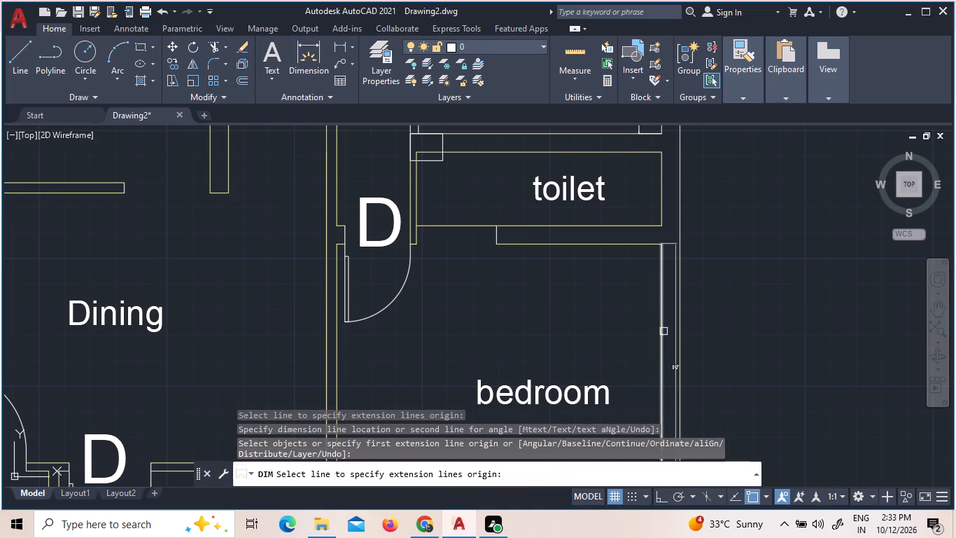
left_click(661, 331)
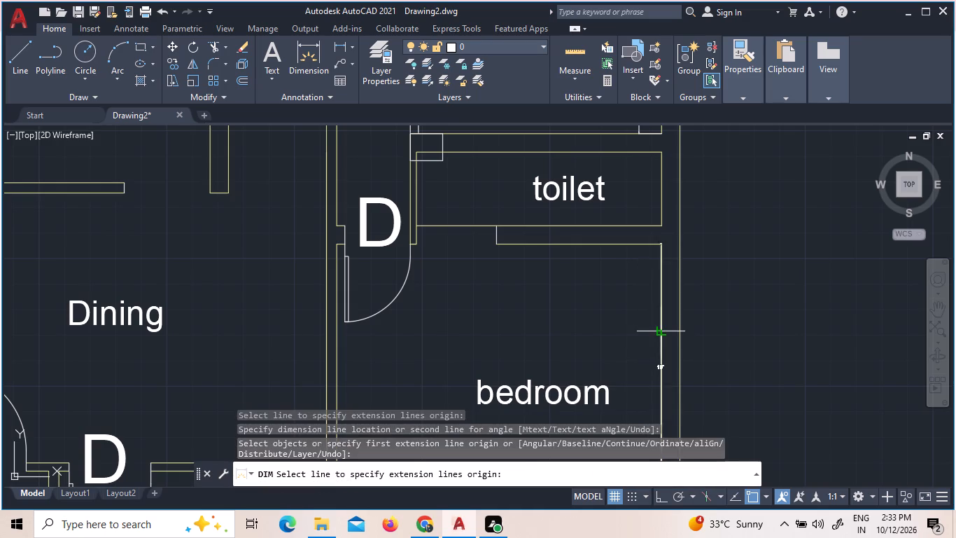
left_click(640, 333)
scroll(640, 333, "down", 3)
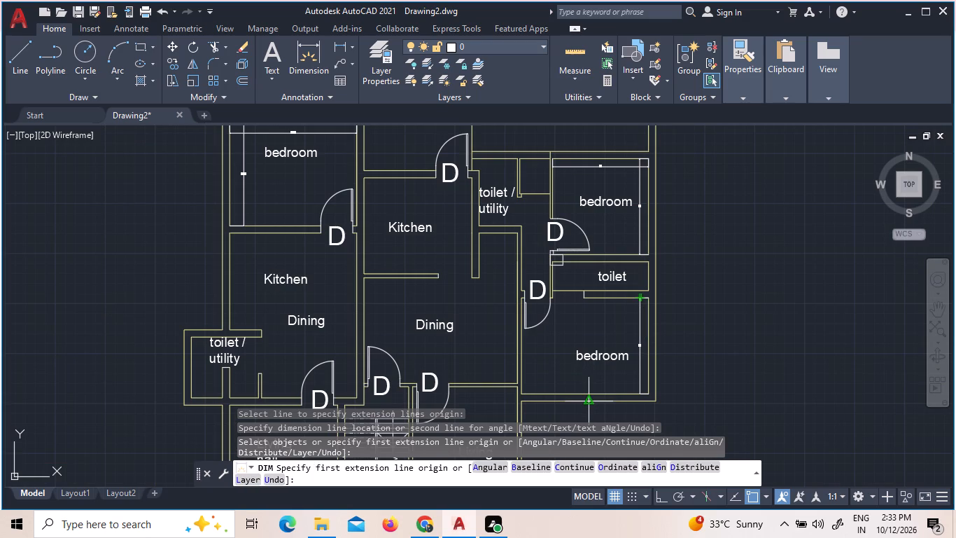
scroll(575, 367, "down", 2)
scroll(584, 385, "up", 2)
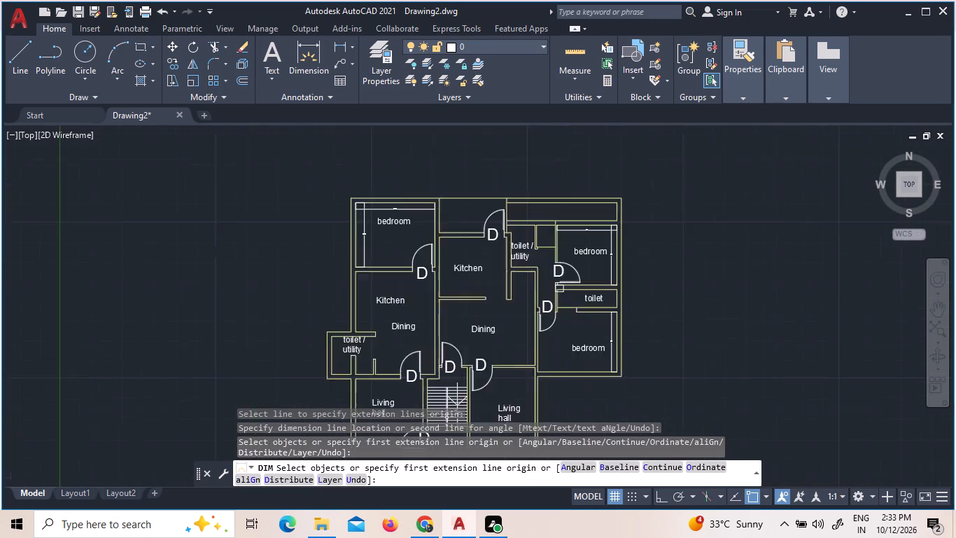
scroll(584, 385, "up", 1)
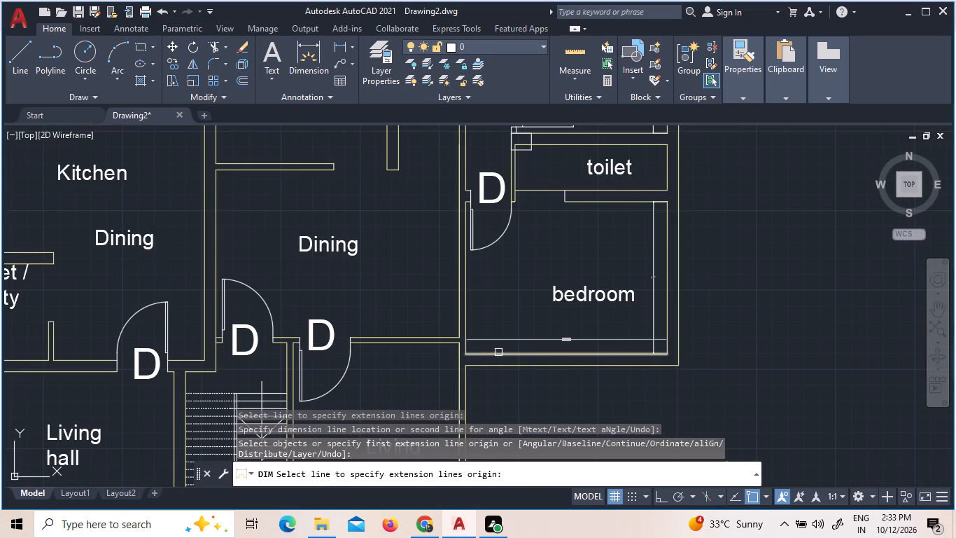
left_click(498, 352)
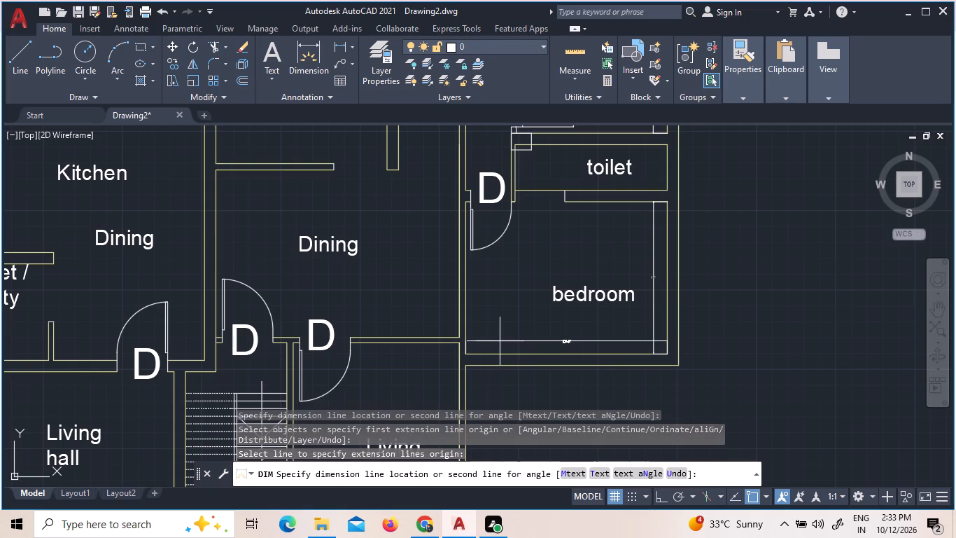
left_click(500, 341)
Dimension the inner east and south wall lines of the living hall east of the staircase, placing both dimension lines inside the room.
scroll(500, 341, "down", 3)
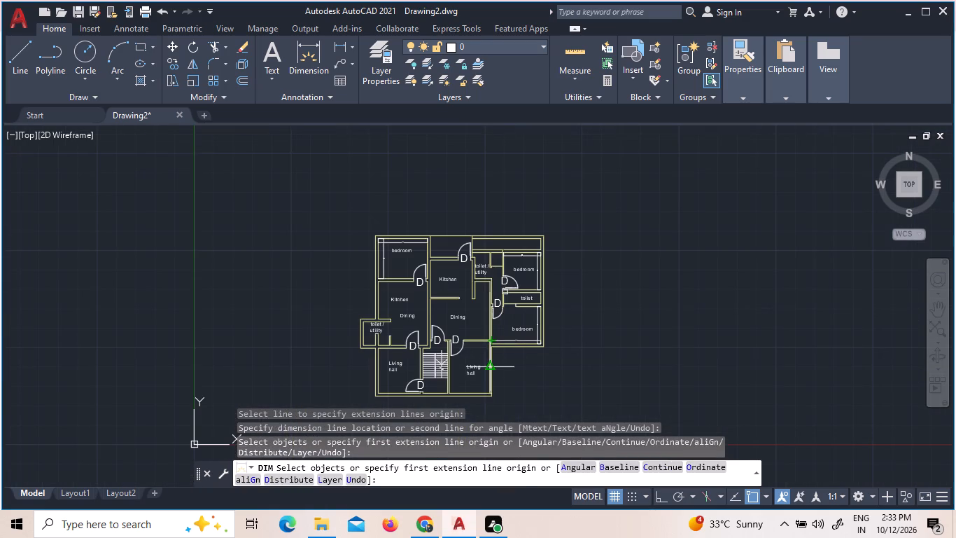
scroll(470, 365, "up", 3)
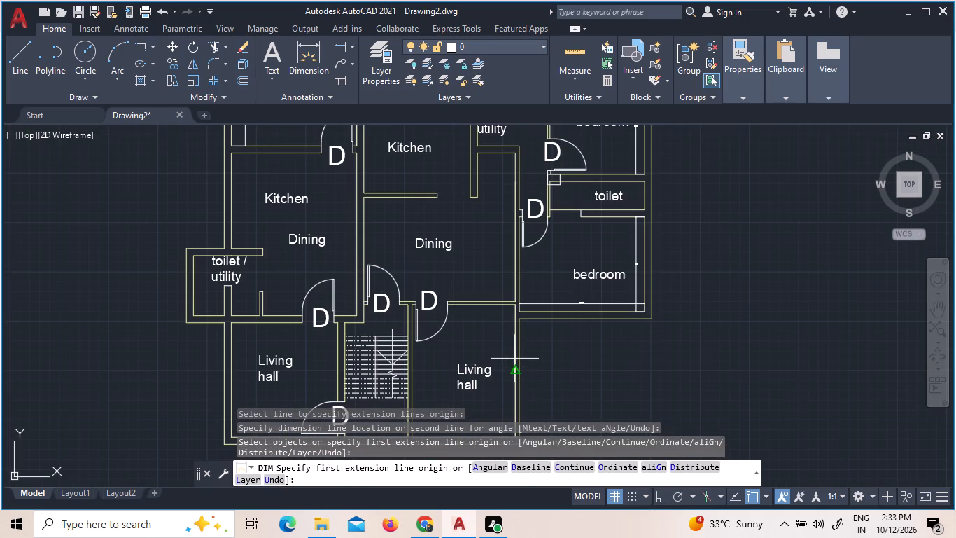
scroll(514, 359, "up", 3)
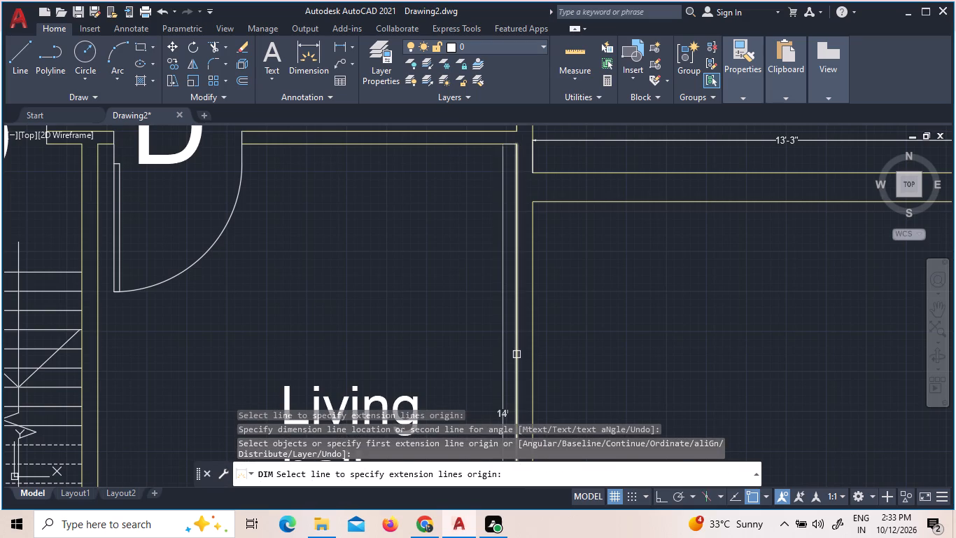
left_click(516, 354)
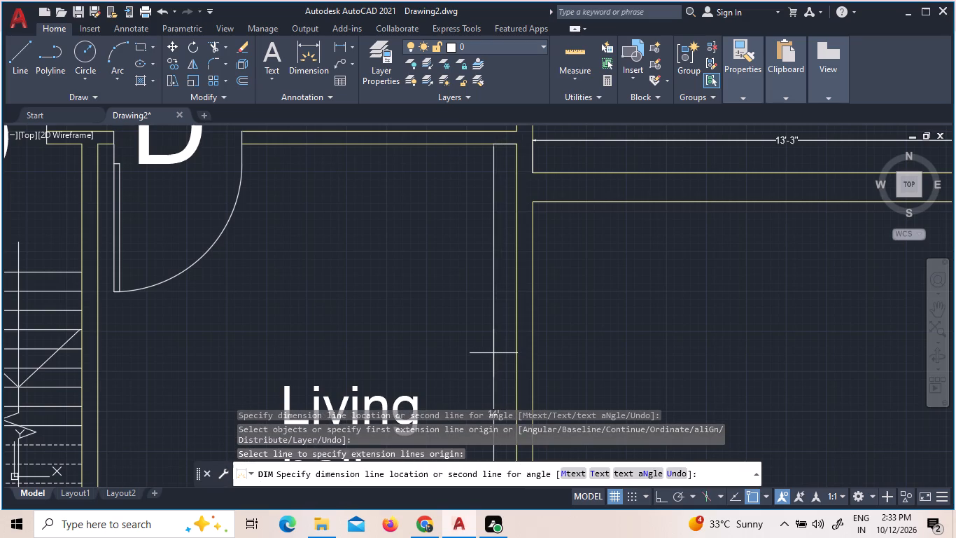
left_click(488, 350)
scroll(488, 349, "down", 4)
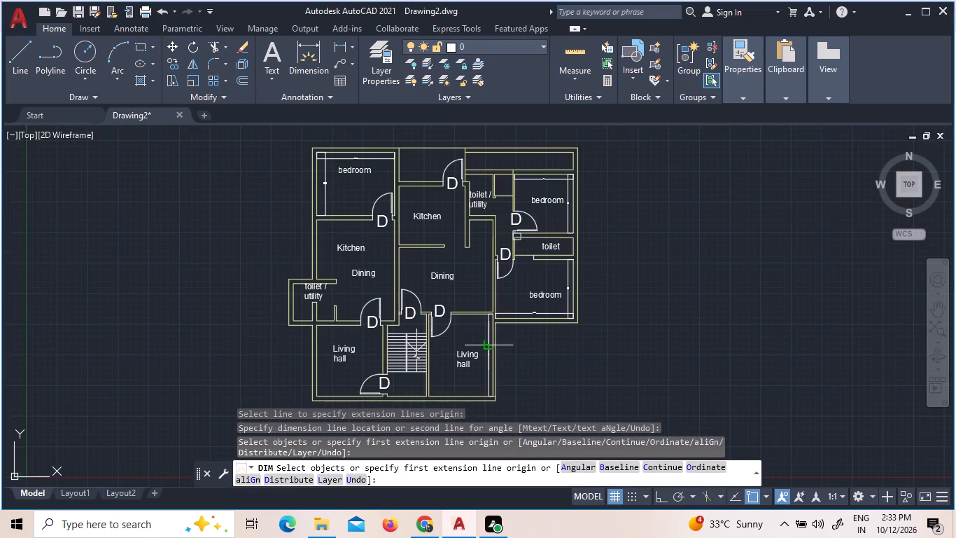
scroll(460, 395, "up", 3)
scroll(465, 372, "down", 7)
scroll(467, 368, "up", 3)
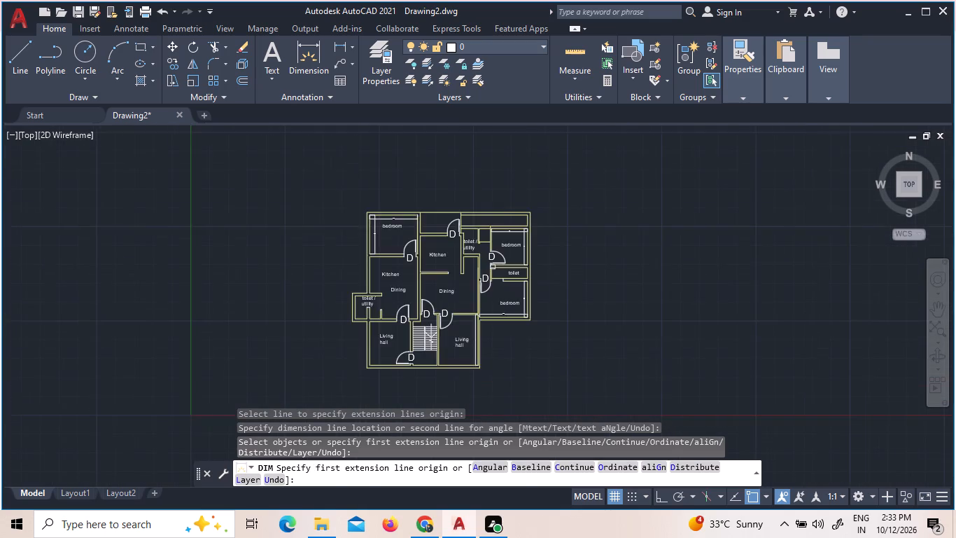
scroll(470, 371, "up", 6)
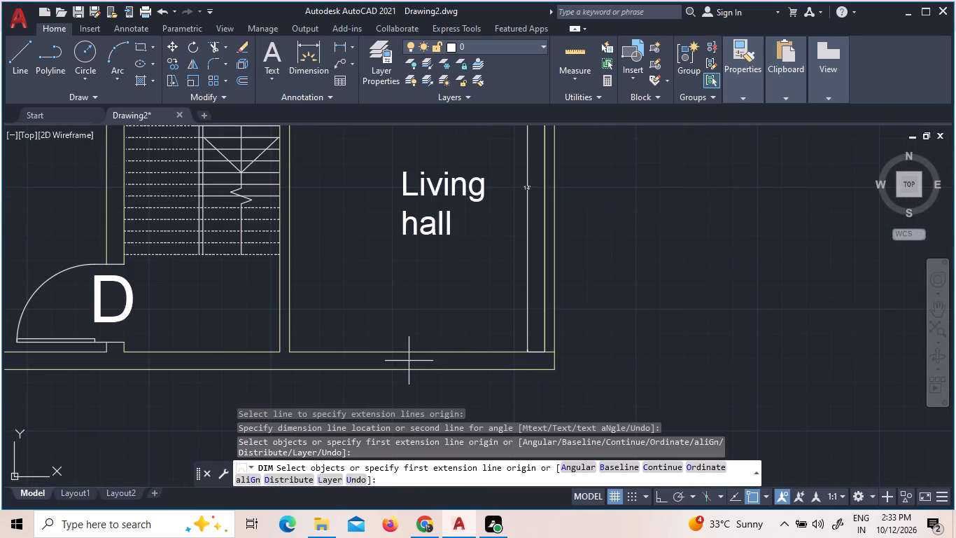
left_click(409, 352)
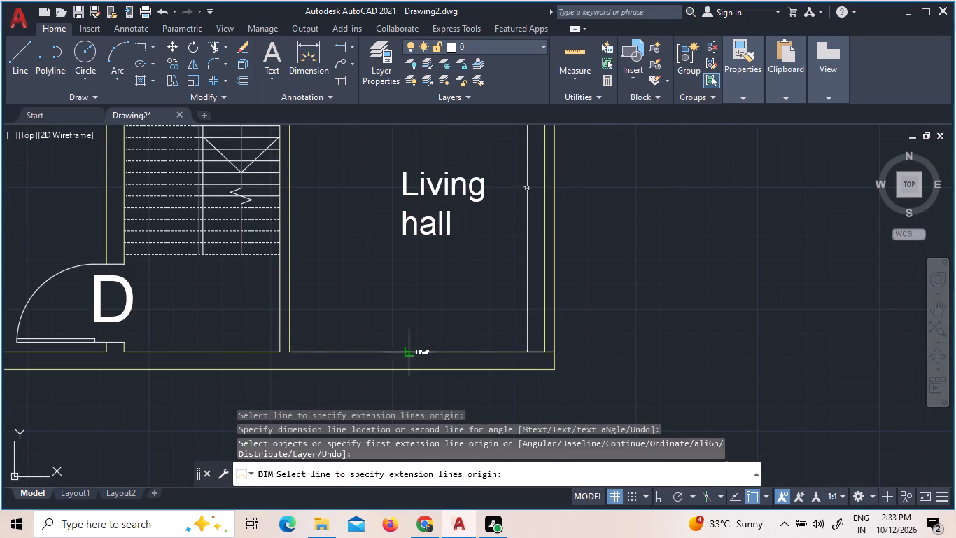
left_click(411, 326)
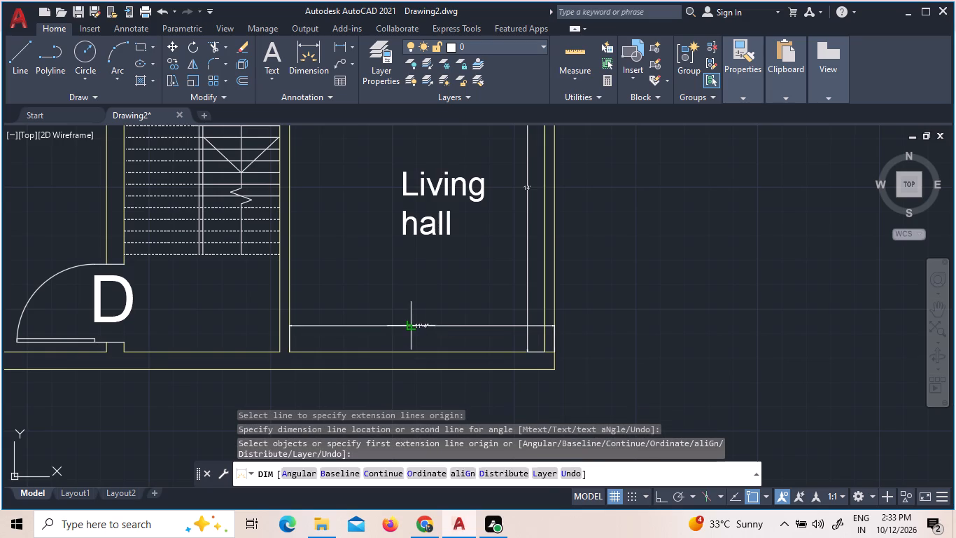
Dimension the inner south and west walls of the living hall west of the staircase, placing both dimension lines inside the room.
scroll(432, 335, "down", 3)
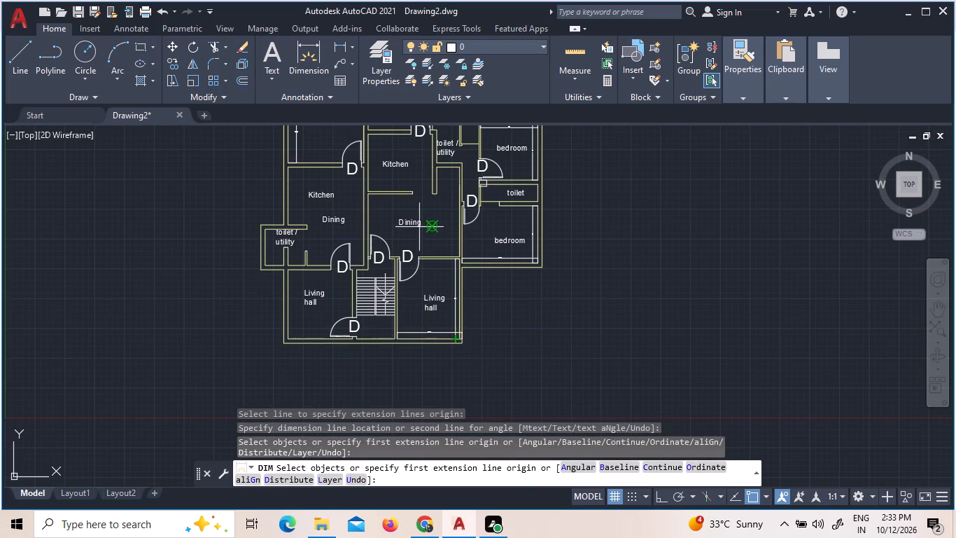
scroll(378, 211, "up", 2)
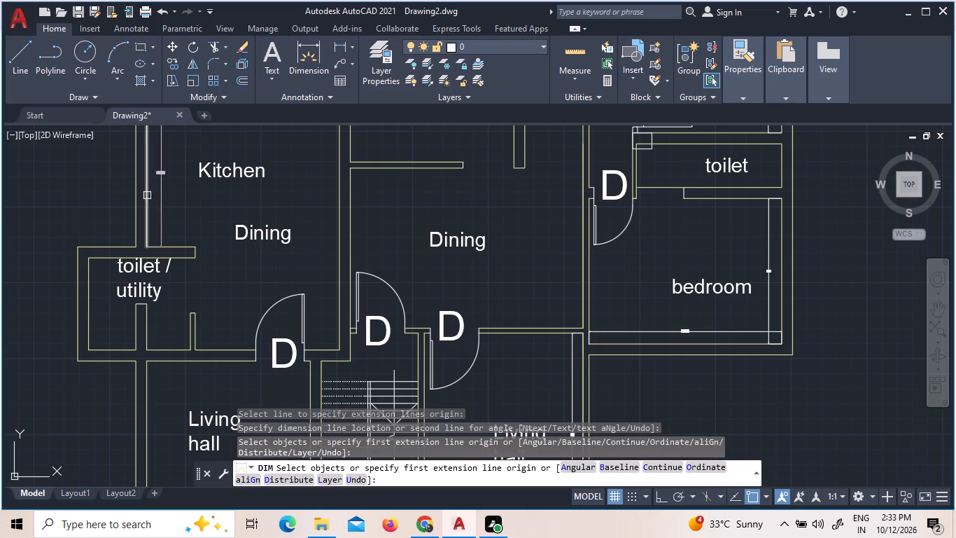
scroll(202, 254, "down", 3)
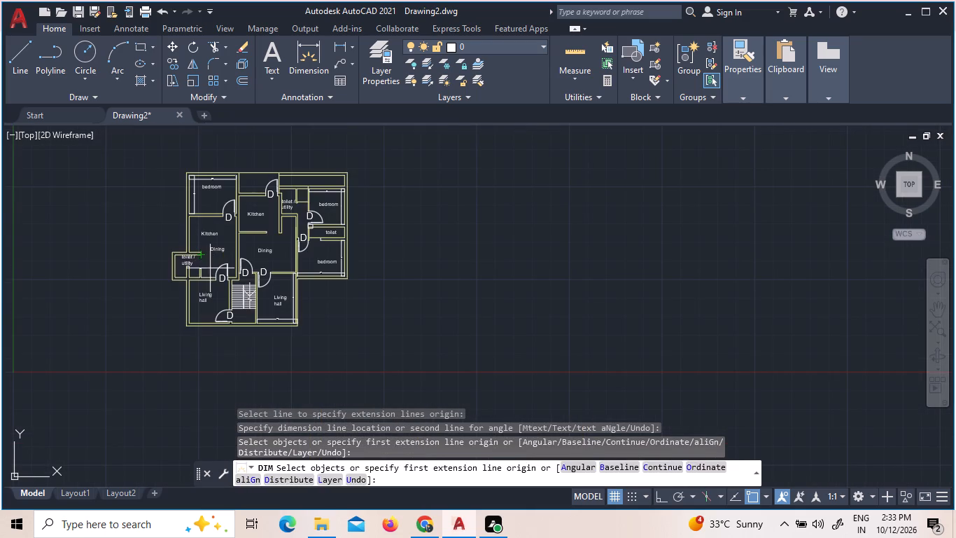
scroll(205, 307, "up", 2)
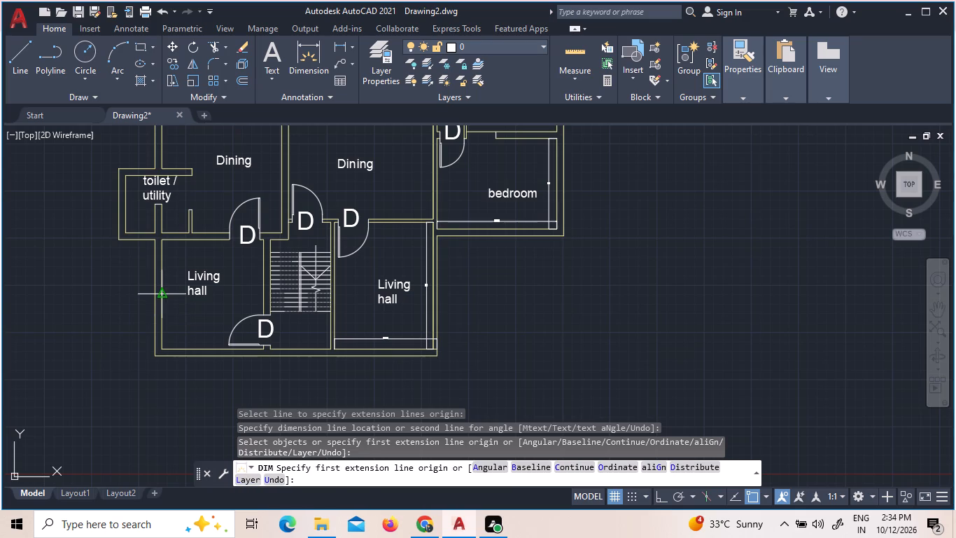
left_click(195, 347)
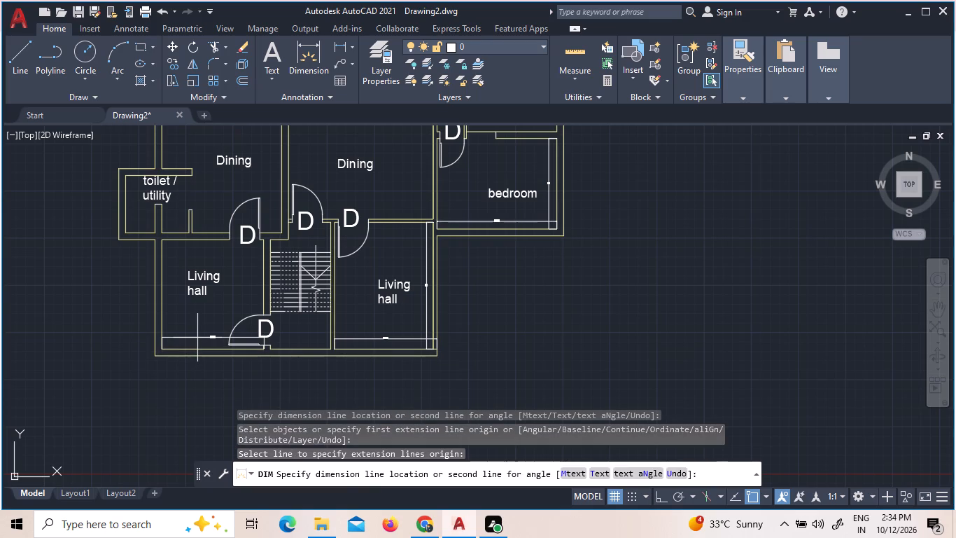
left_click(197, 338)
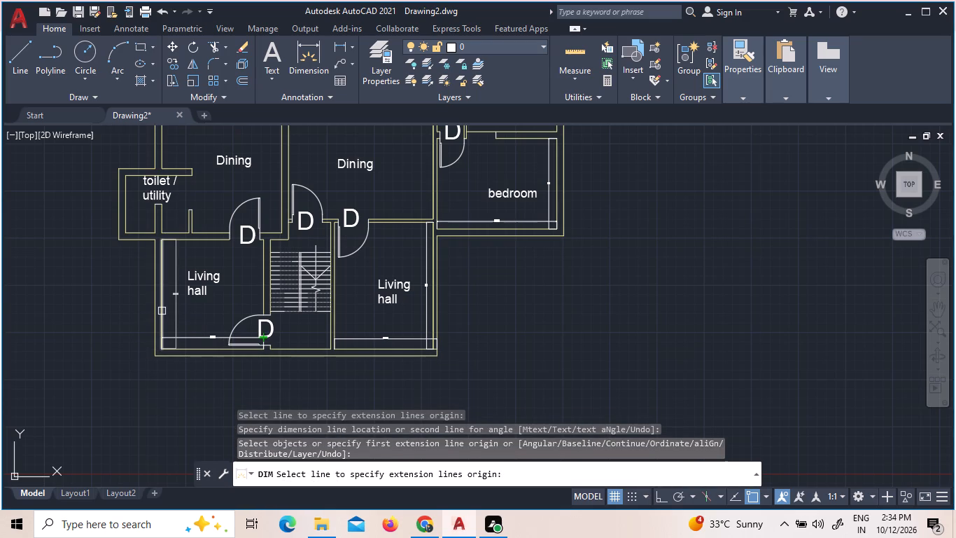
left_click(162, 310)
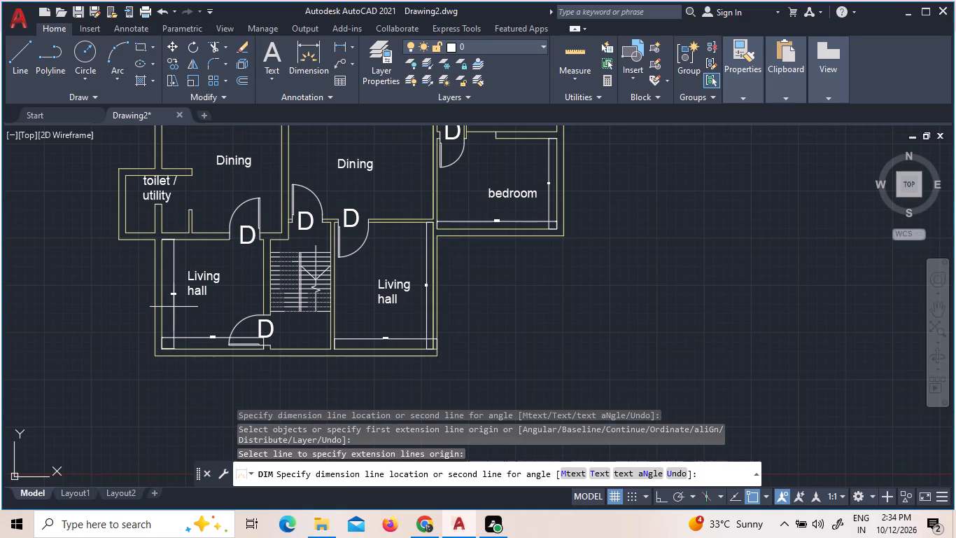
left_click(174, 307)
scroll(189, 316, "down", 2)
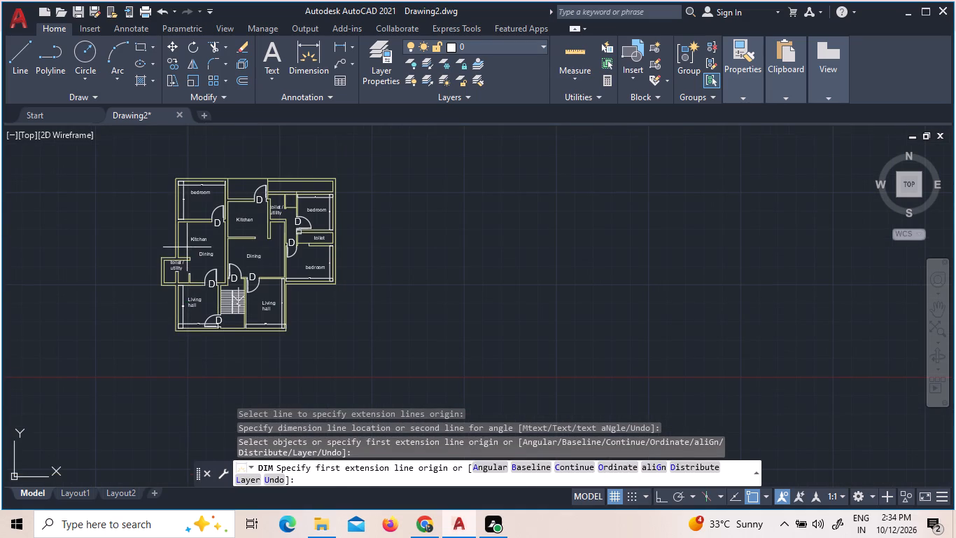
Dimension the inner west wall of the central kitchen, placing the dimension line just inside the room.
scroll(189, 251, "up", 2)
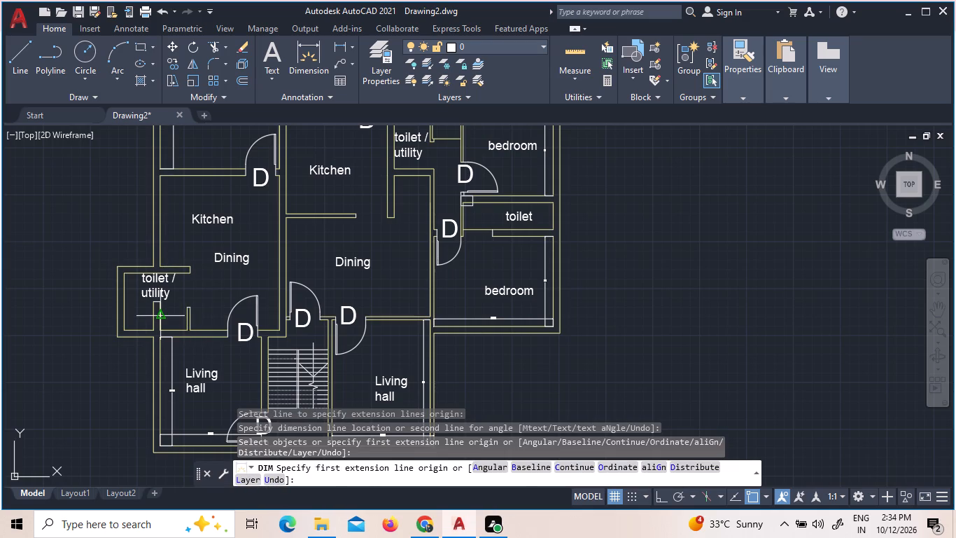
scroll(216, 324, "down", 2)
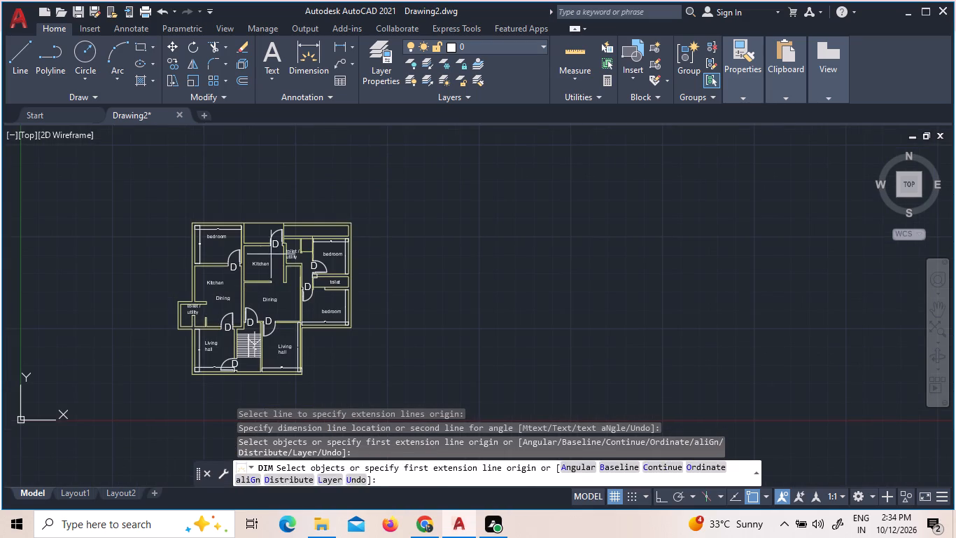
scroll(284, 248, "up", 3)
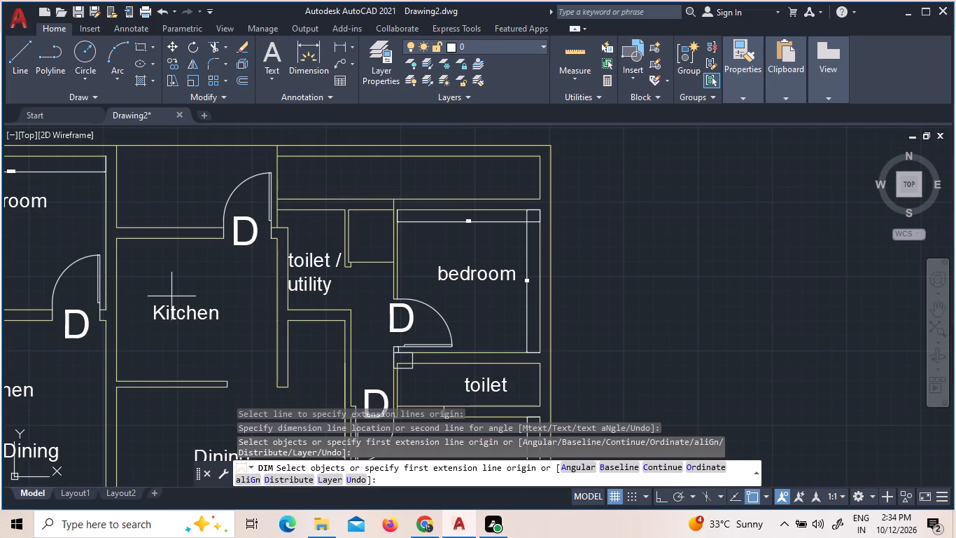
left_click(119, 297)
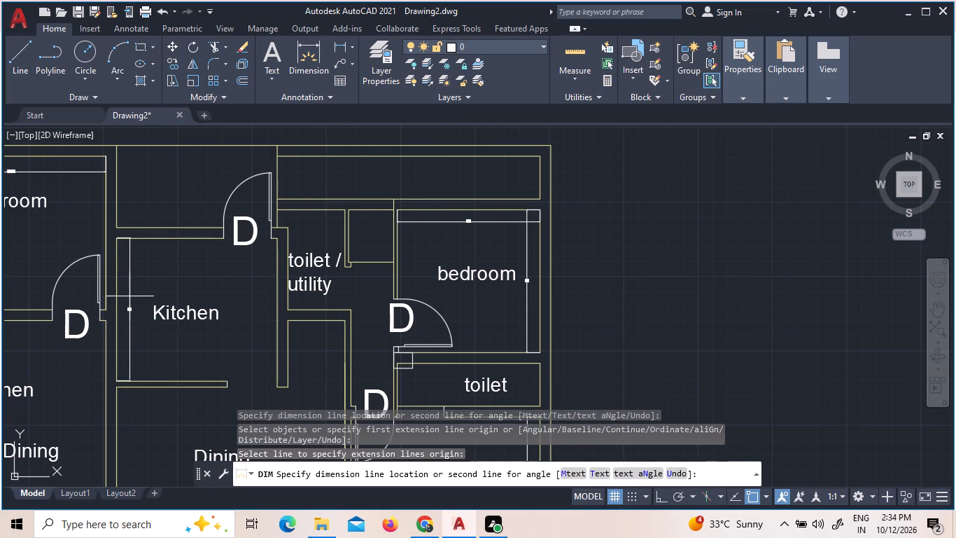
left_click(135, 298)
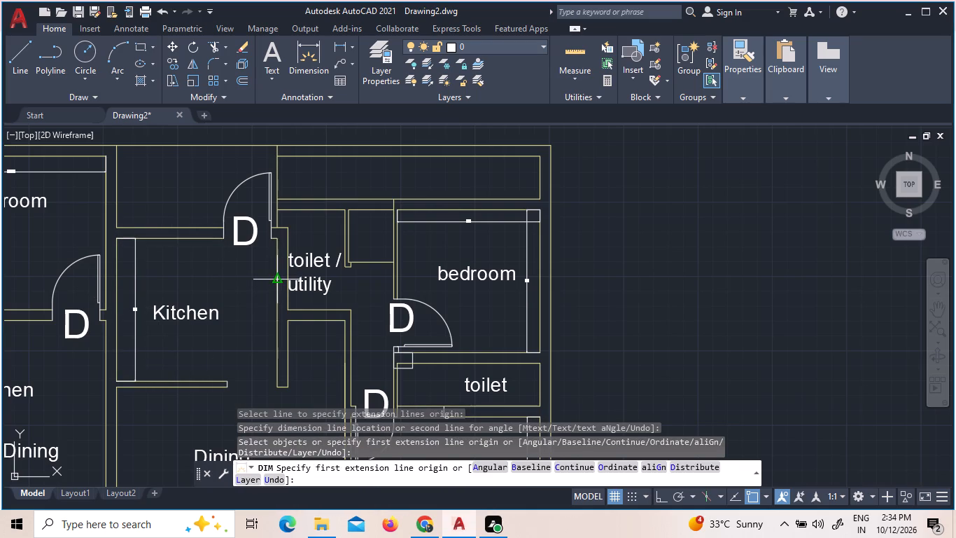
scroll(288, 289, "down", 2)
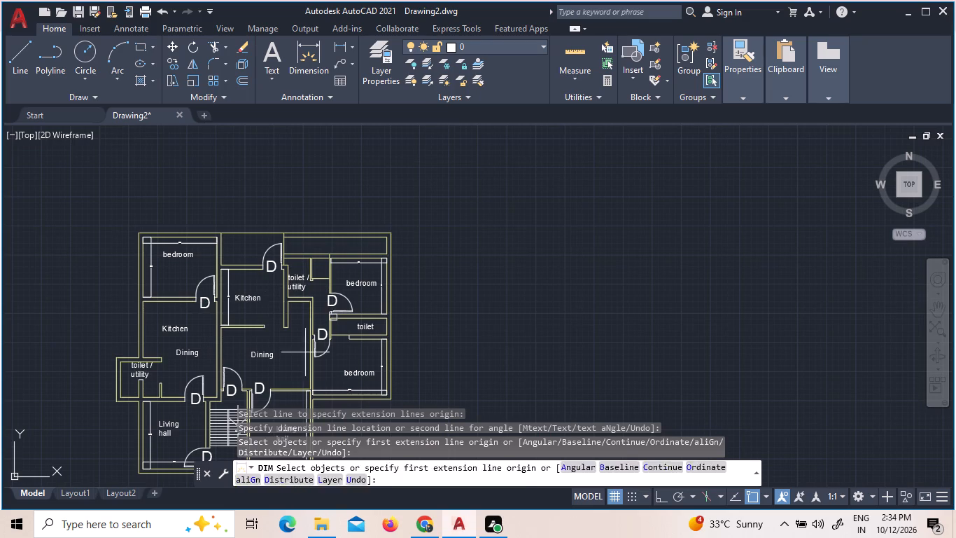
scroll(341, 303, "down", 1)
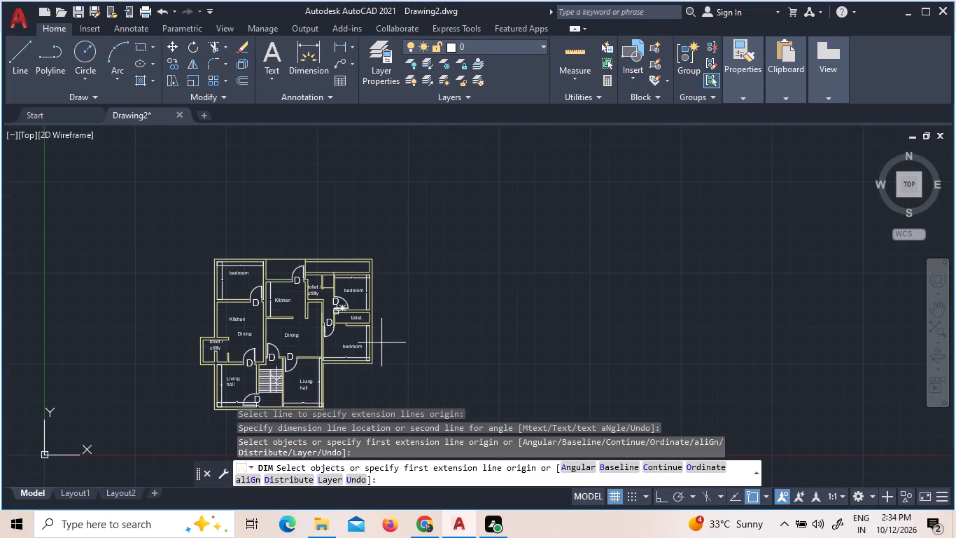
key("Escape")
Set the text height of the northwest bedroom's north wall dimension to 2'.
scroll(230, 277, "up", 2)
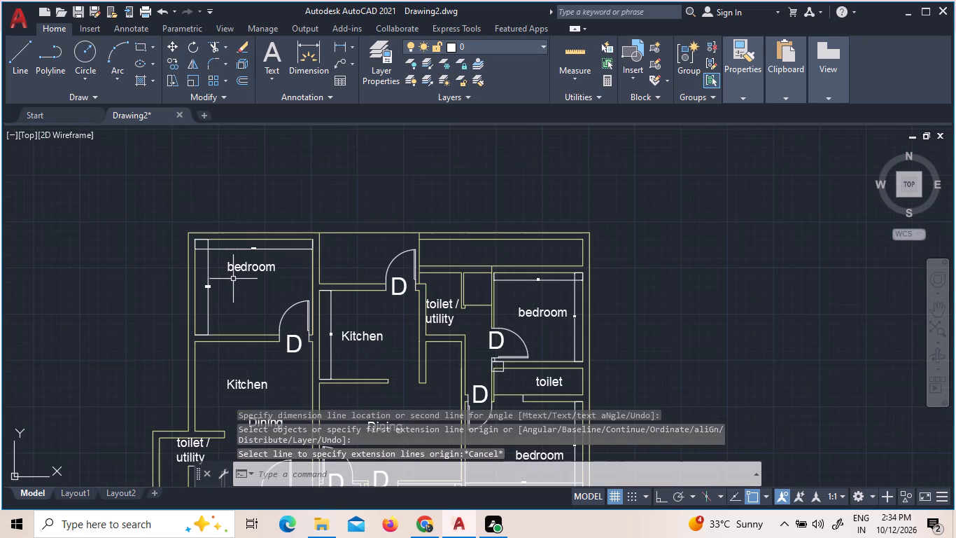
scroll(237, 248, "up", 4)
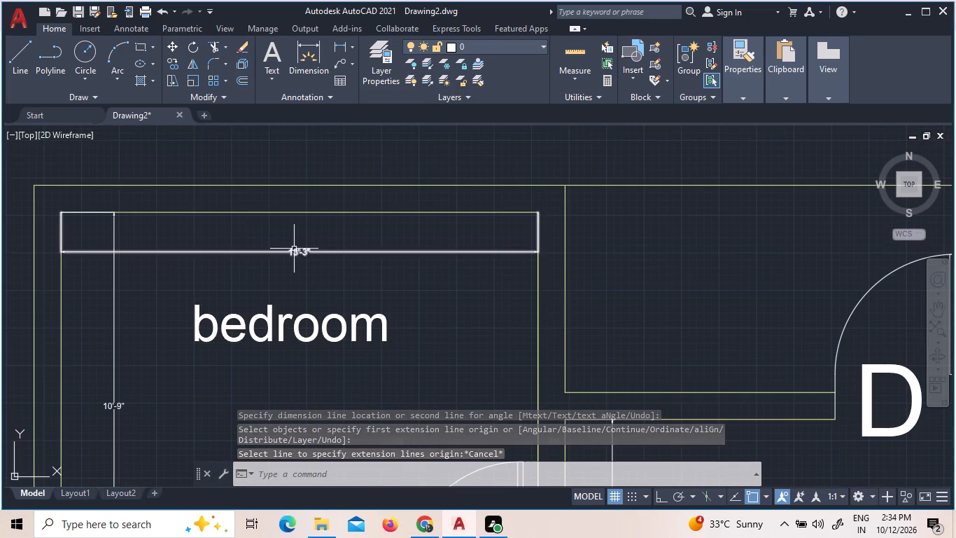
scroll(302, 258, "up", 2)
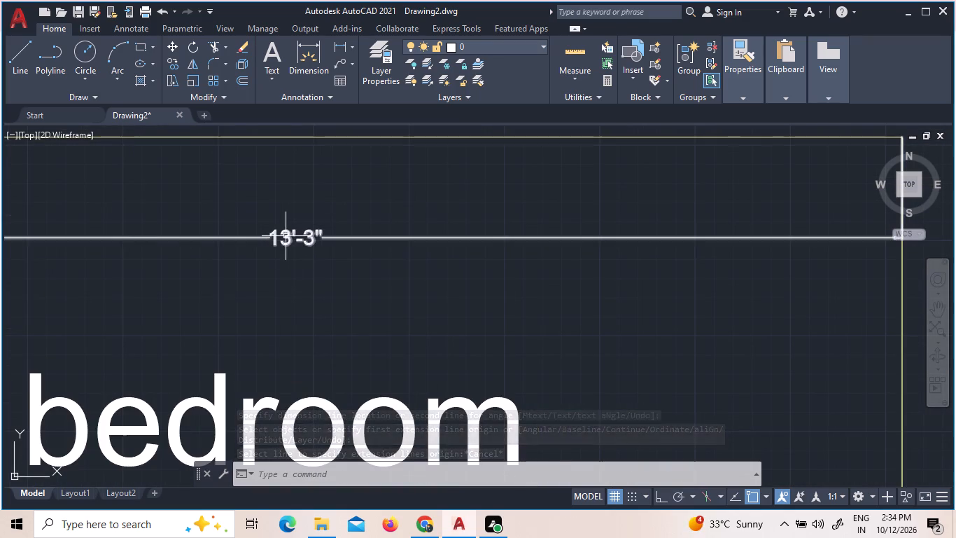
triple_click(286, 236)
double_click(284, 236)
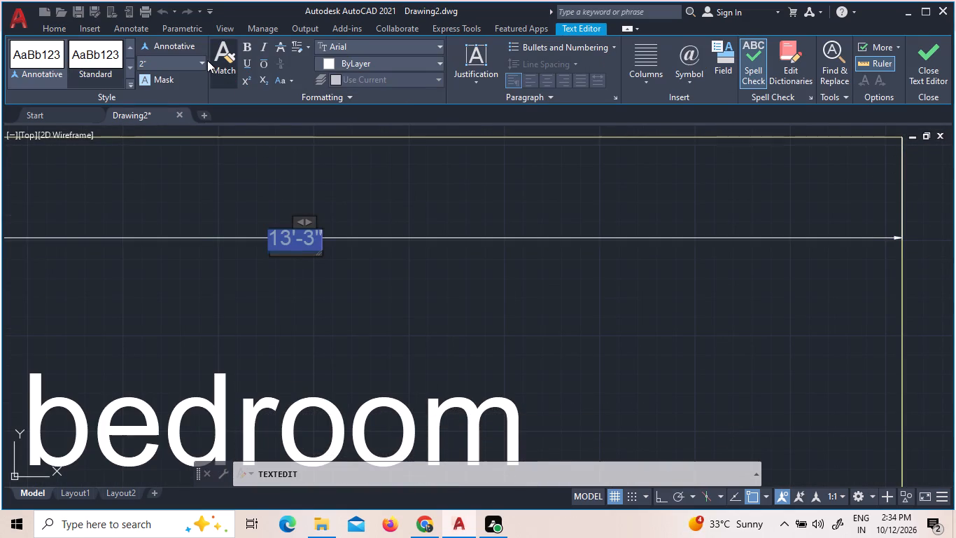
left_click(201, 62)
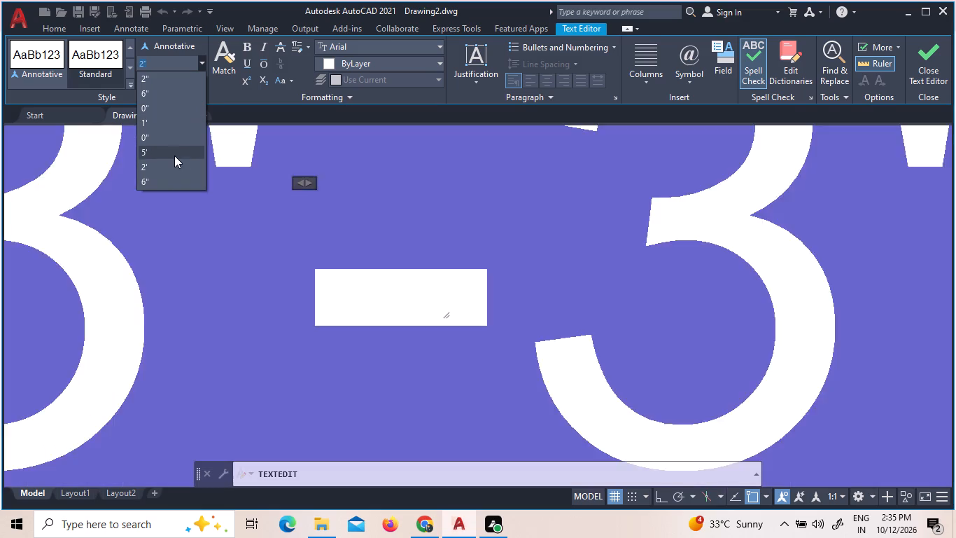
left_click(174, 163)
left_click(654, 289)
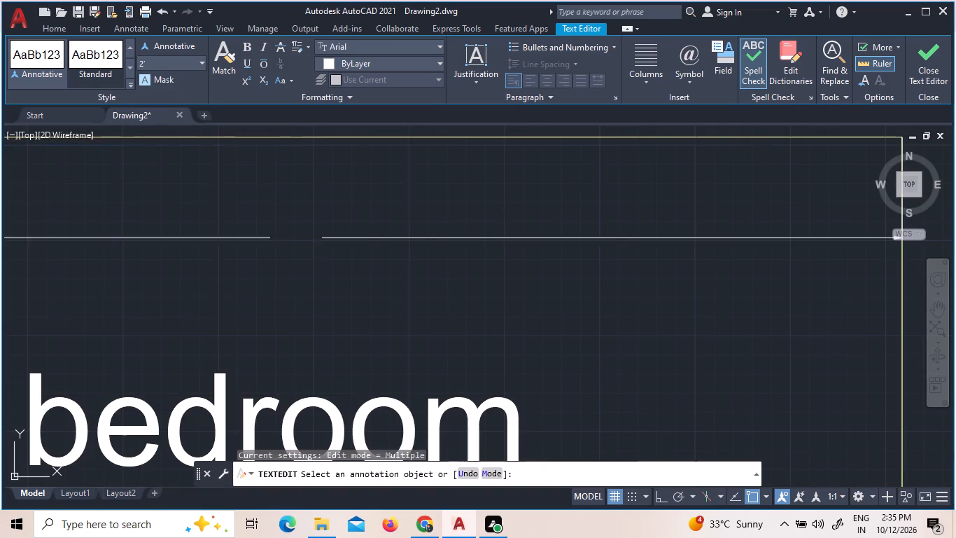
Set the text height of the northwest bedroom's north wall dimension to 1'.
scroll(650, 287, "down", 7)
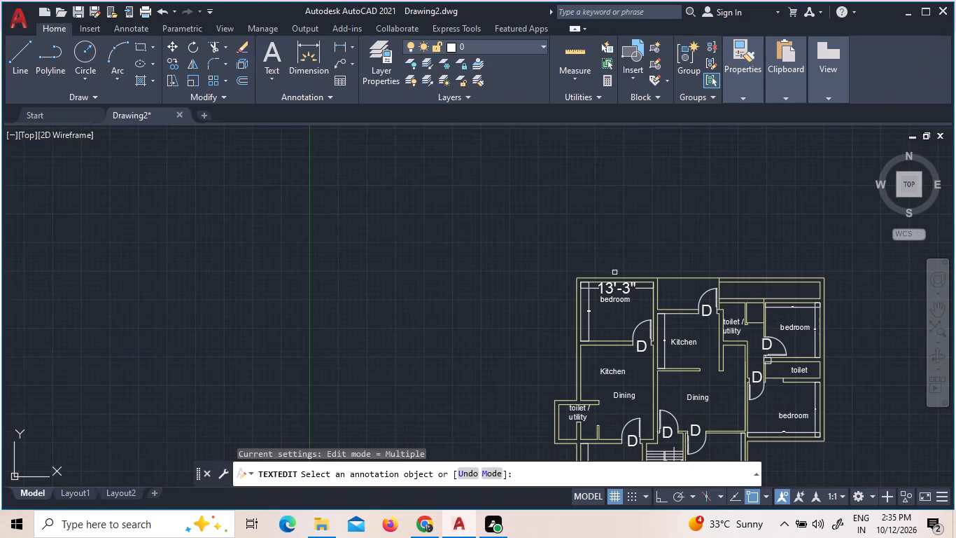
scroll(634, 279, "up", 4)
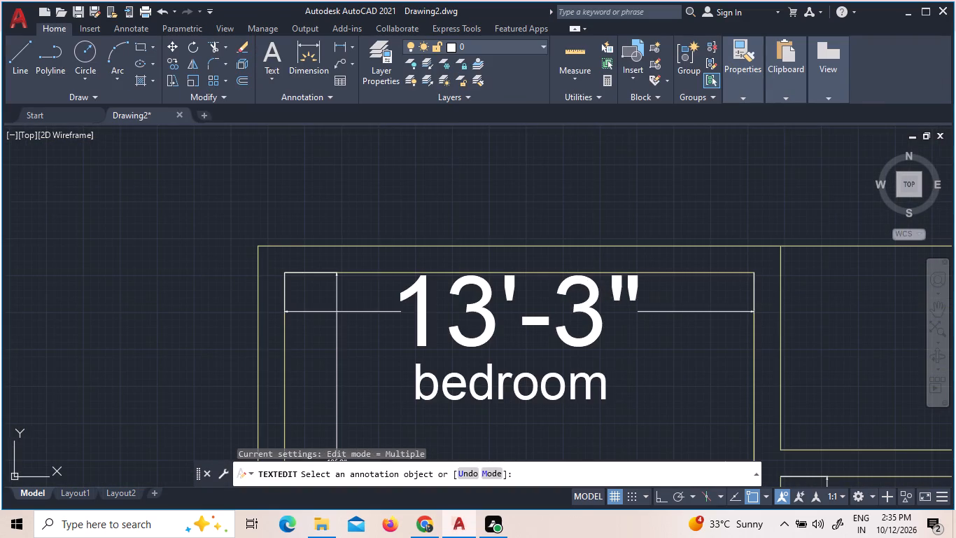
triple_click(592, 289)
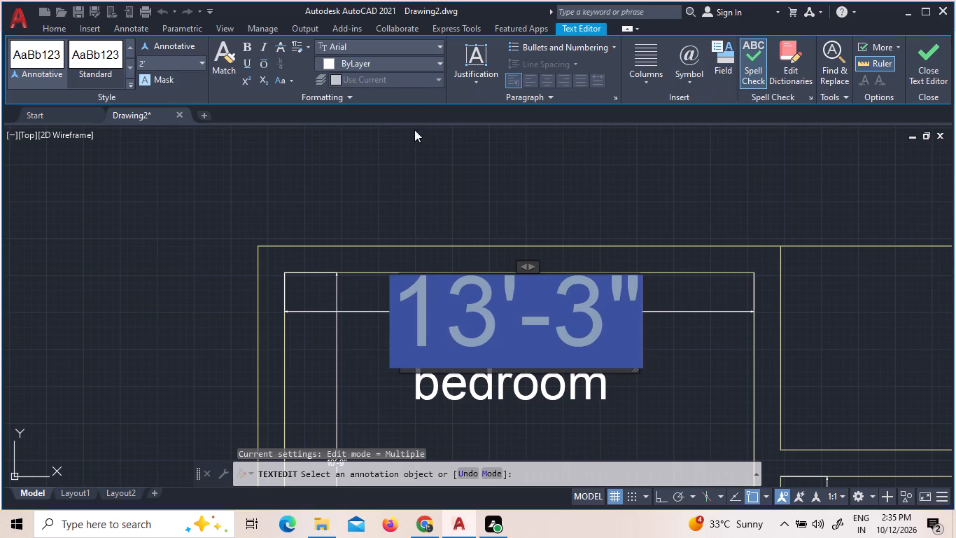
left_click(204, 60)
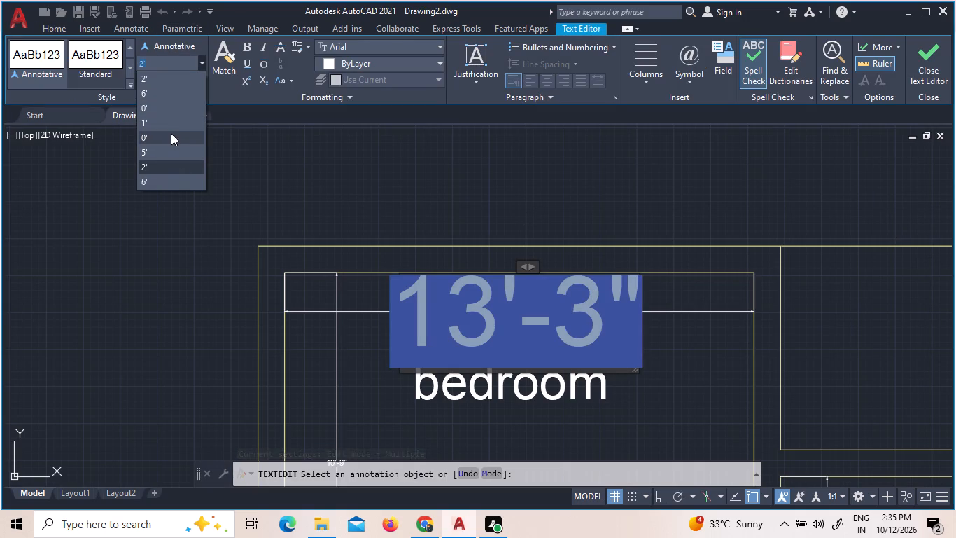
left_click(169, 121)
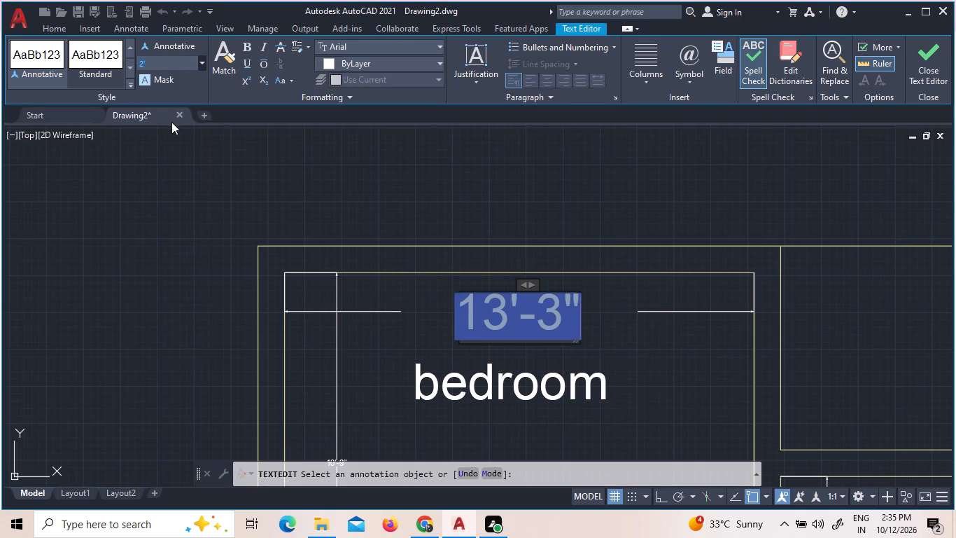
left_click(400, 199)
Set the text height of the northwest bedroom's west wall dimension to 1'.
scroll(400, 198, "down", 2)
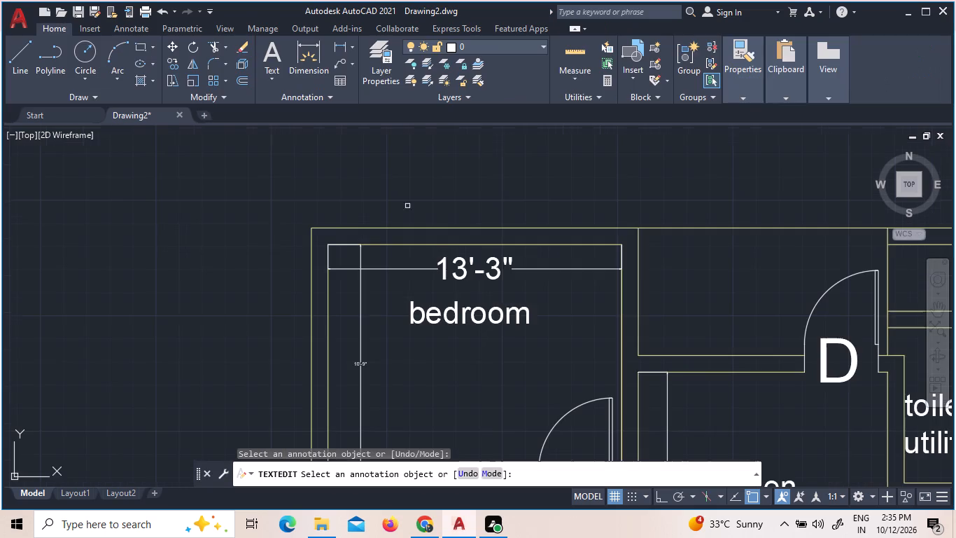
scroll(443, 270, "down", 1)
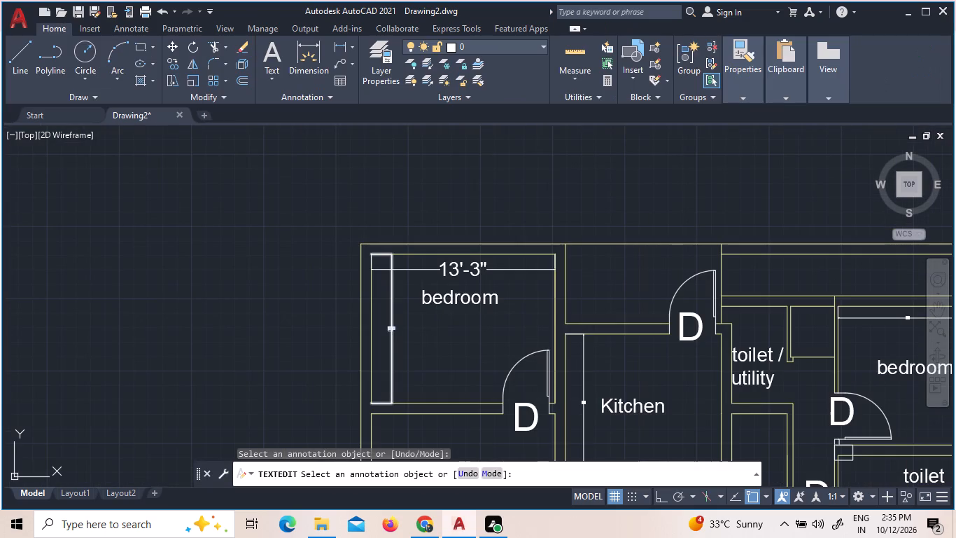
triple_click(389, 329)
left_click(389, 329)
right_click(391, 328)
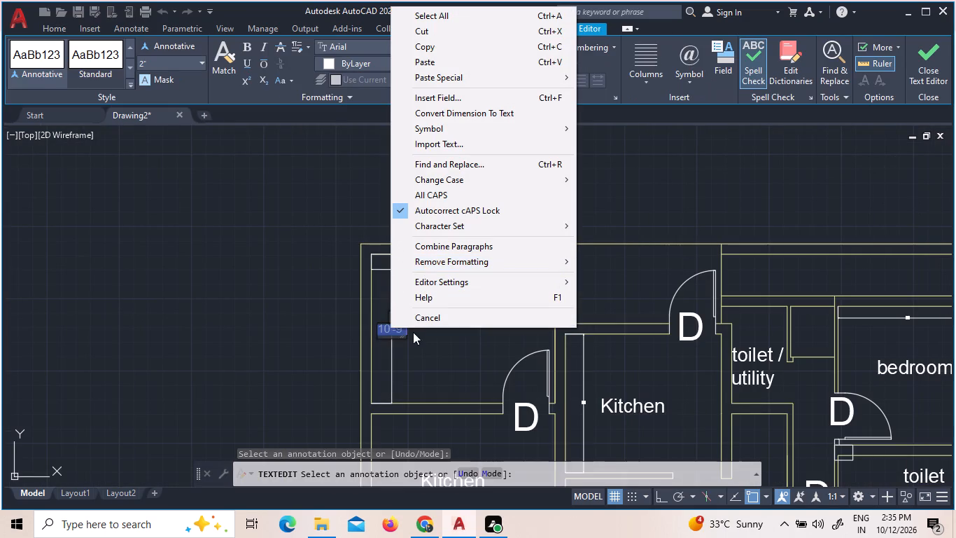
left_click(407, 333)
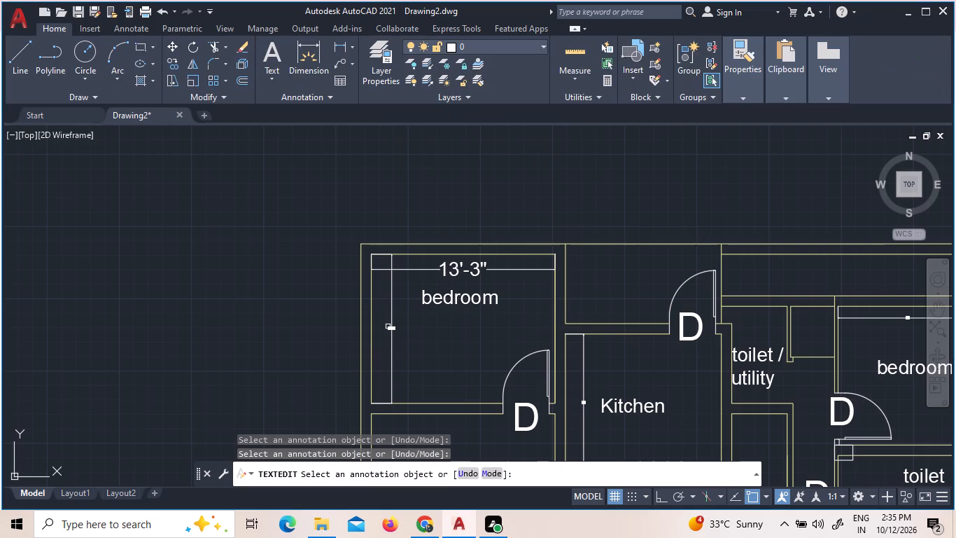
triple_click(391, 327)
double_click(391, 327)
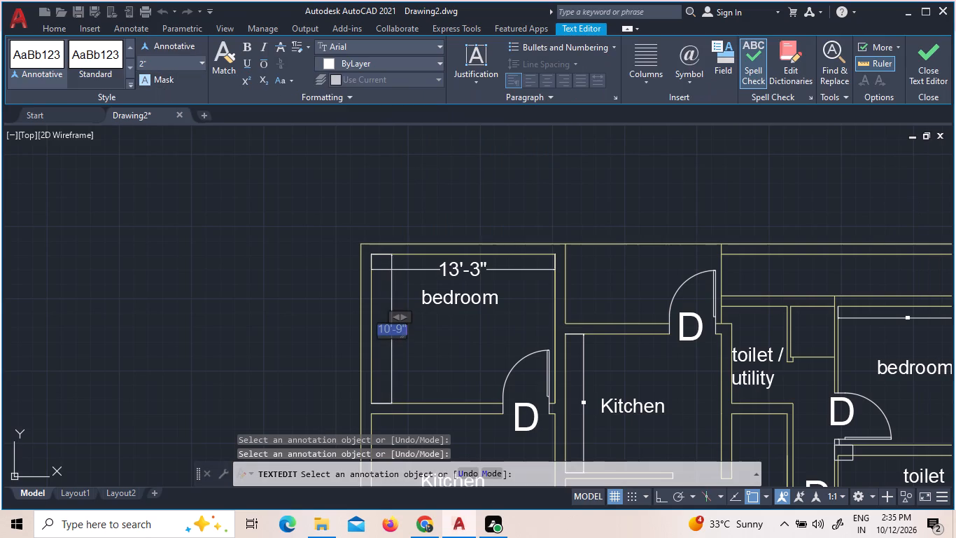
left_click(202, 72)
left_click(202, 64)
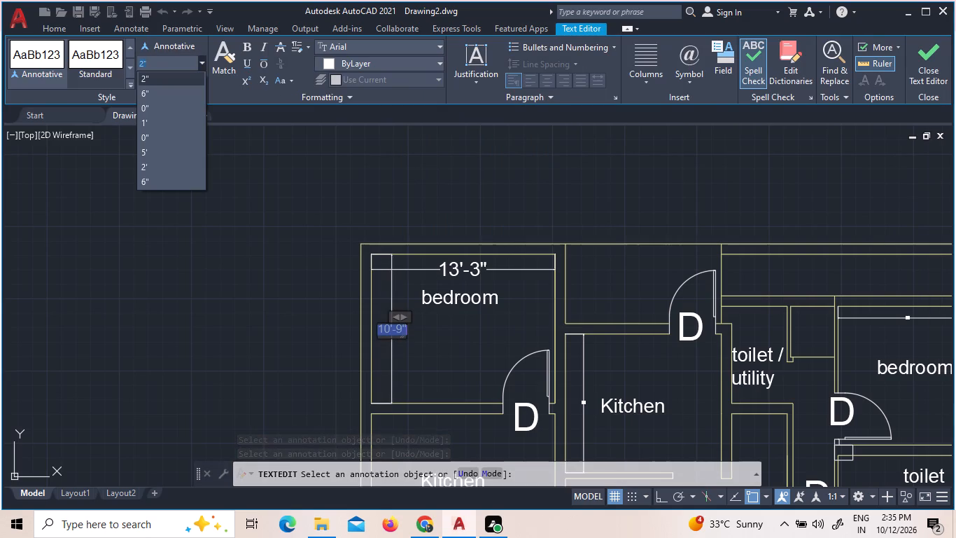
left_click(162, 129)
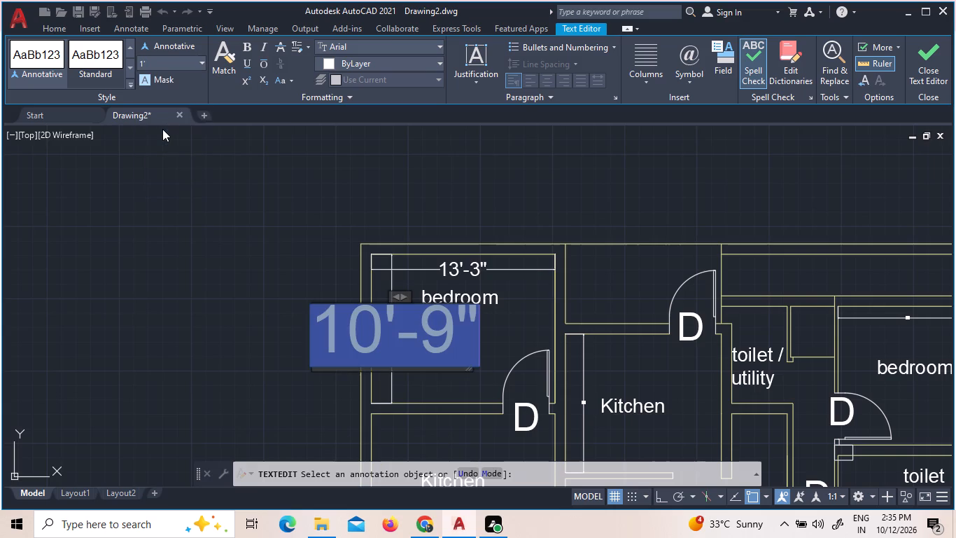
left_click(446, 191)
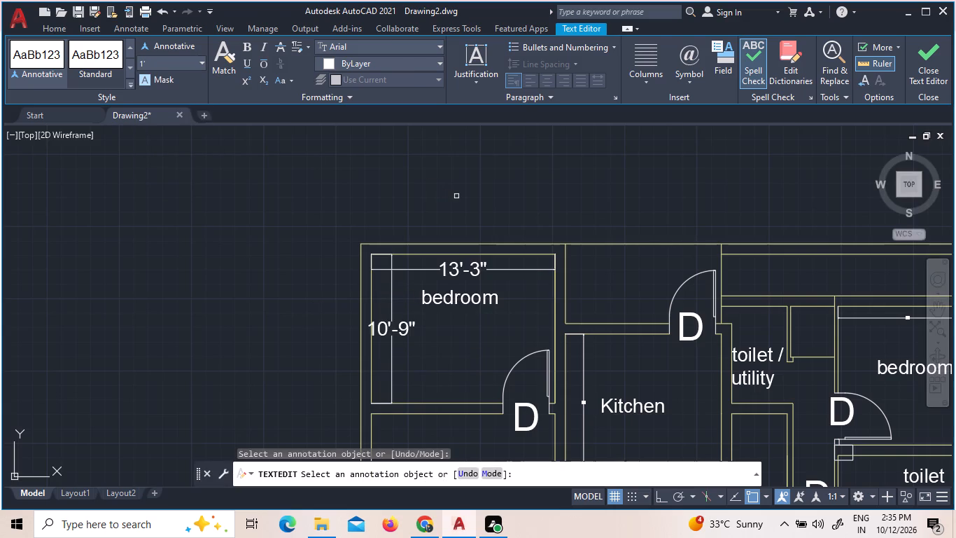
Set the text height of the northeast bedroom's north wall dimension to 1'.
scroll(493, 244, "down", 2)
scroll(645, 276, "up", 2)
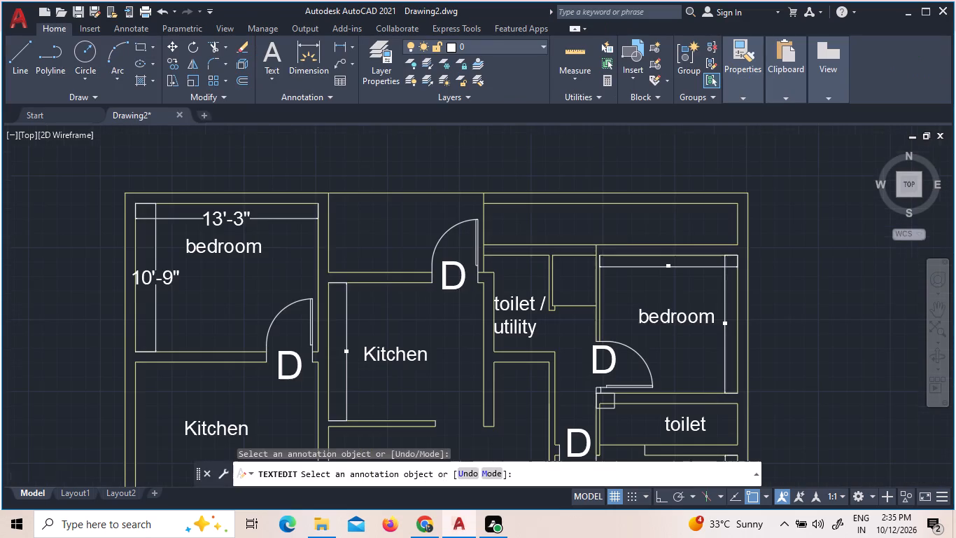
scroll(680, 272, "up", 3)
triple_click(626, 252)
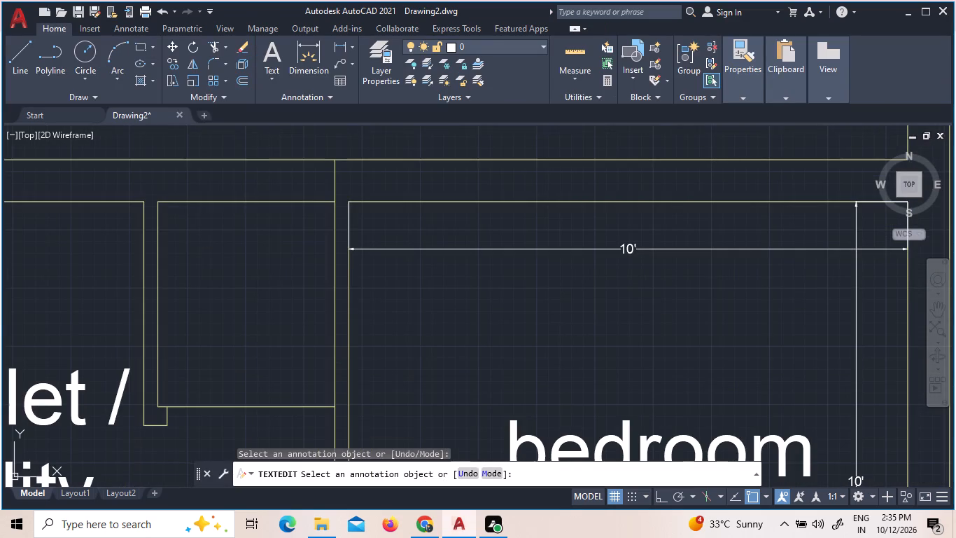
triple_click(628, 254)
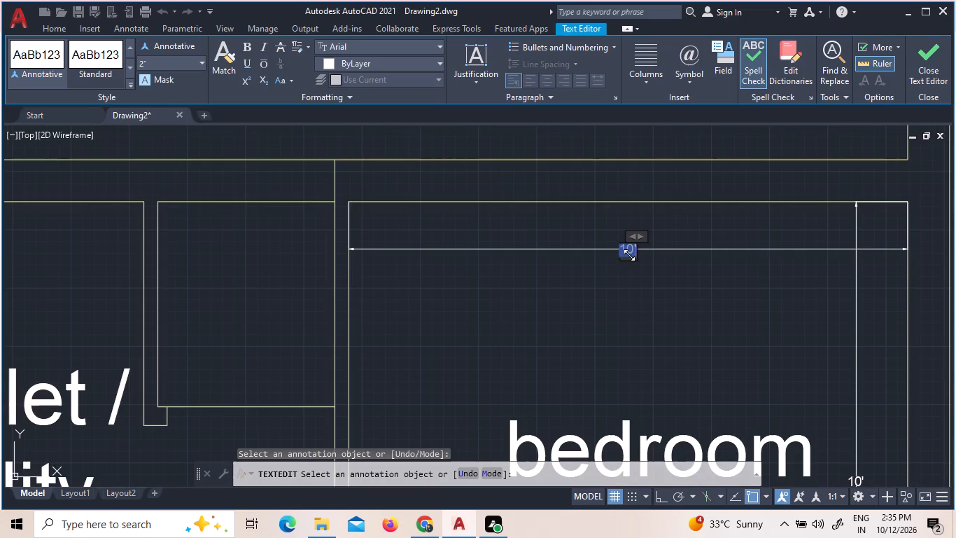
scroll(634, 257, "up", 2)
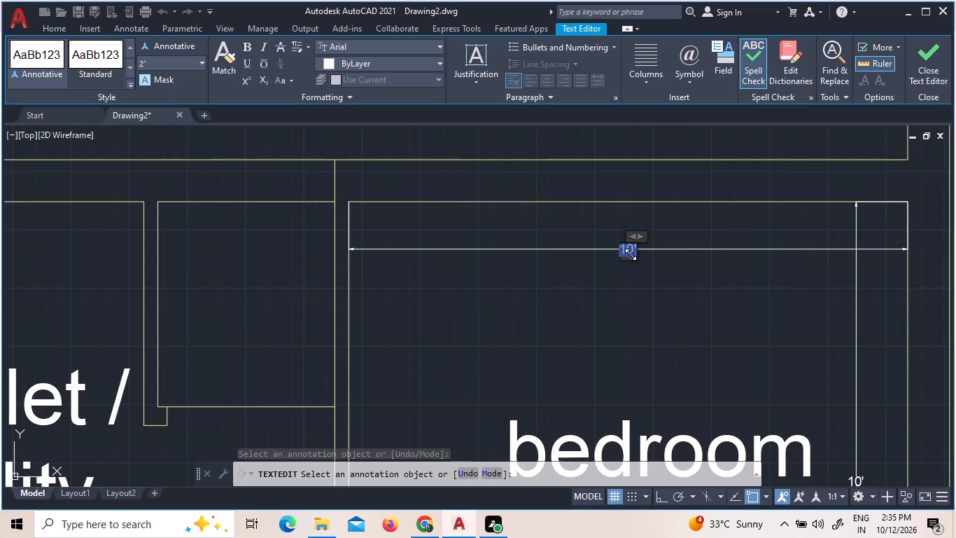
left_click(202, 66)
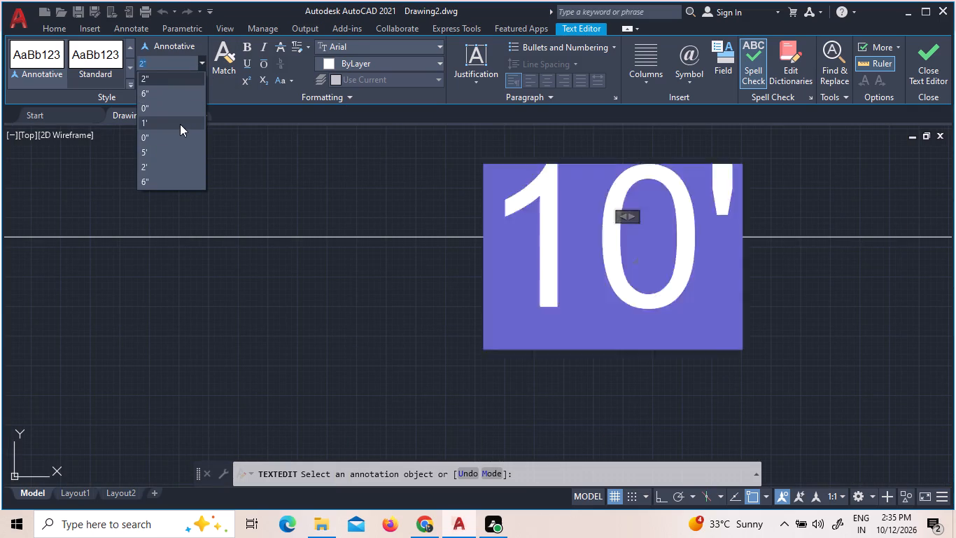
left_click(180, 124)
left_click(229, 156)
Set the text height of the northeast bedroom's east wall dimension to 1'.
scroll(229, 157, "down", 5)
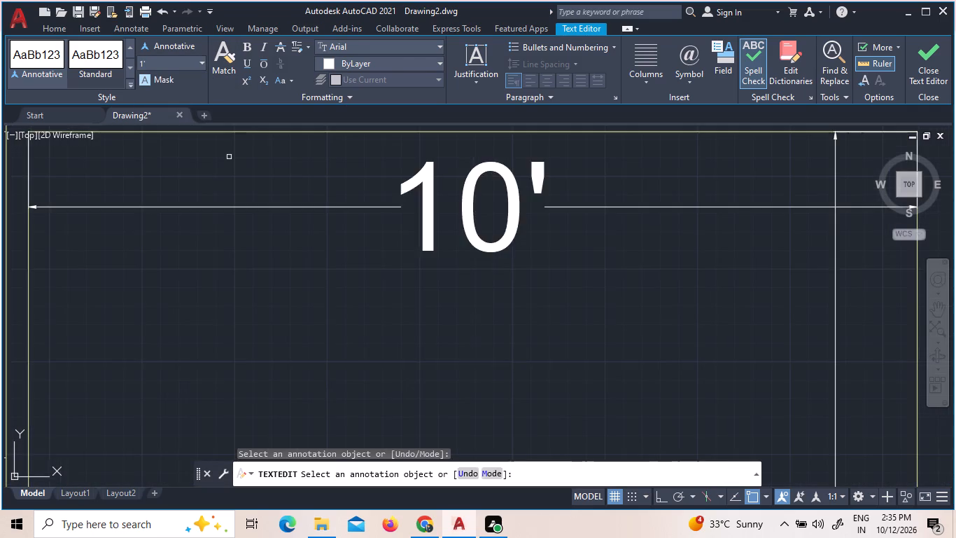
scroll(230, 170, "down", 2)
scroll(379, 275, "up", 2)
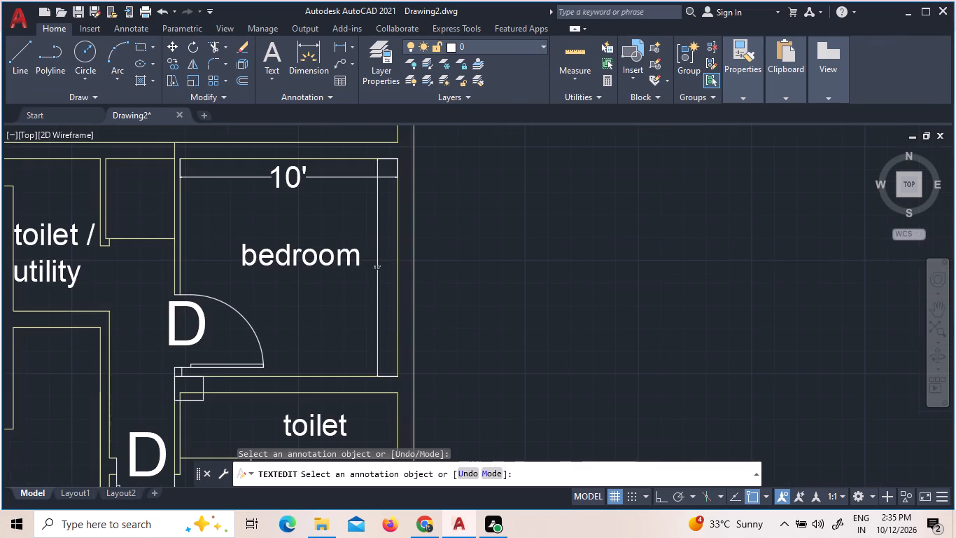
scroll(378, 266, "up", 4)
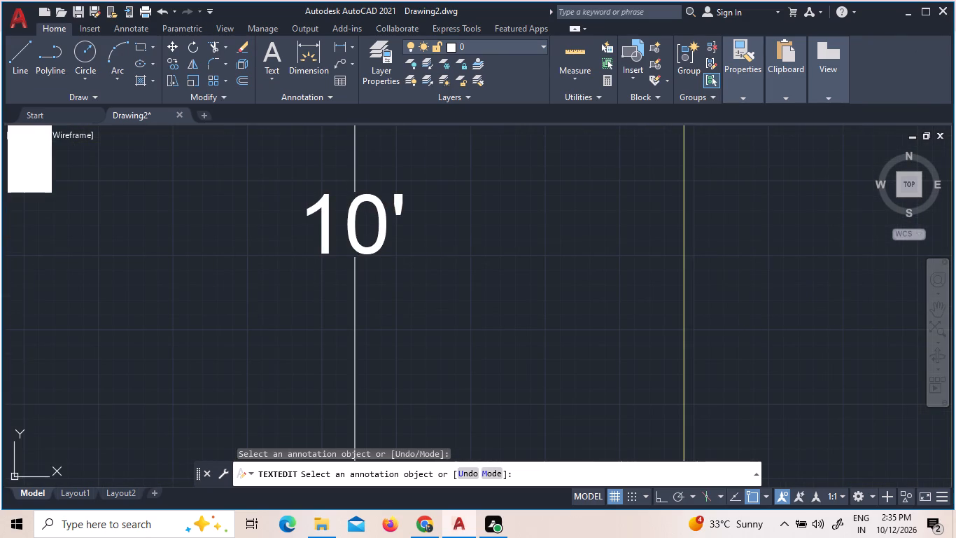
left_click(353, 235)
triple_click(309, 214)
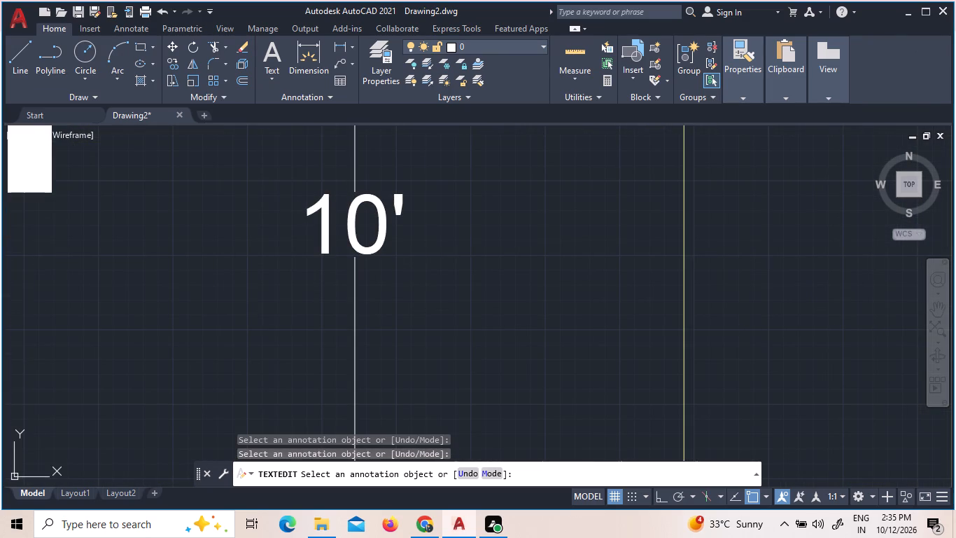
double_click(309, 214)
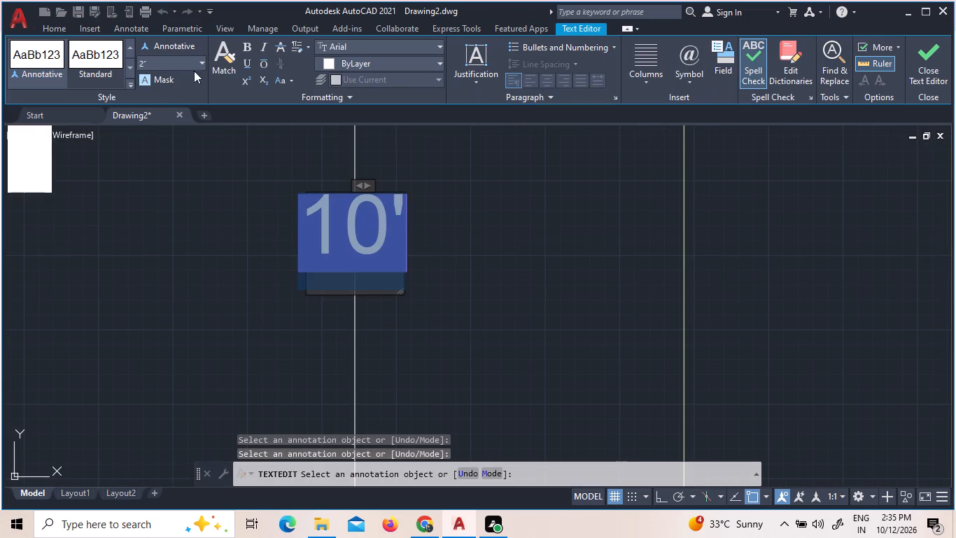
left_click(200, 68)
left_click(174, 123)
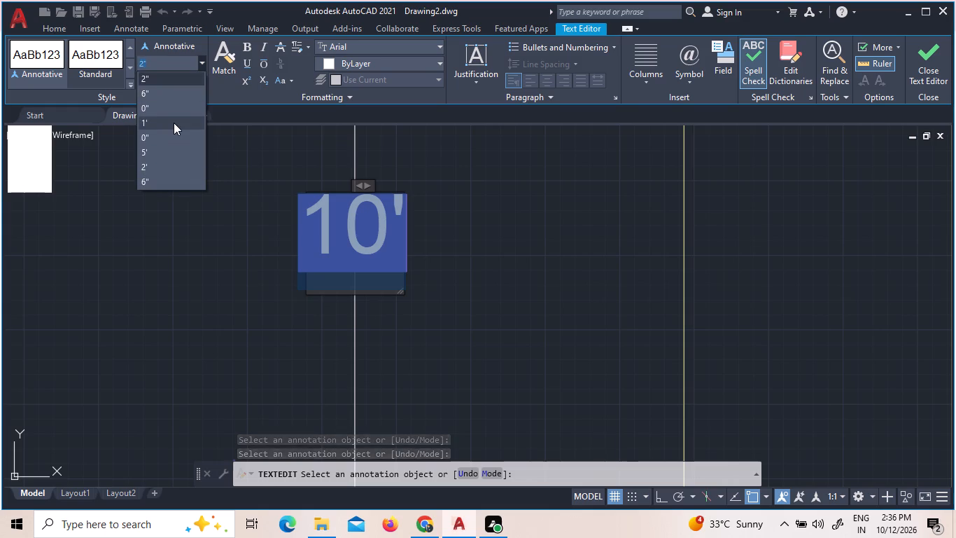
left_click(663, 287)
left_click(756, 283)
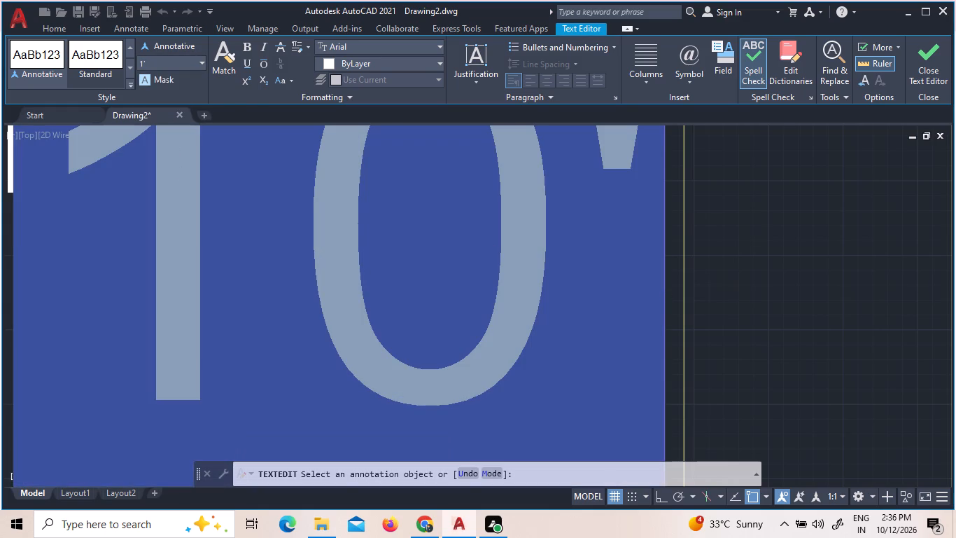
Set the text height of the southeast bedroom's south wall dimension to 1'.
scroll(747, 294, "down", 8)
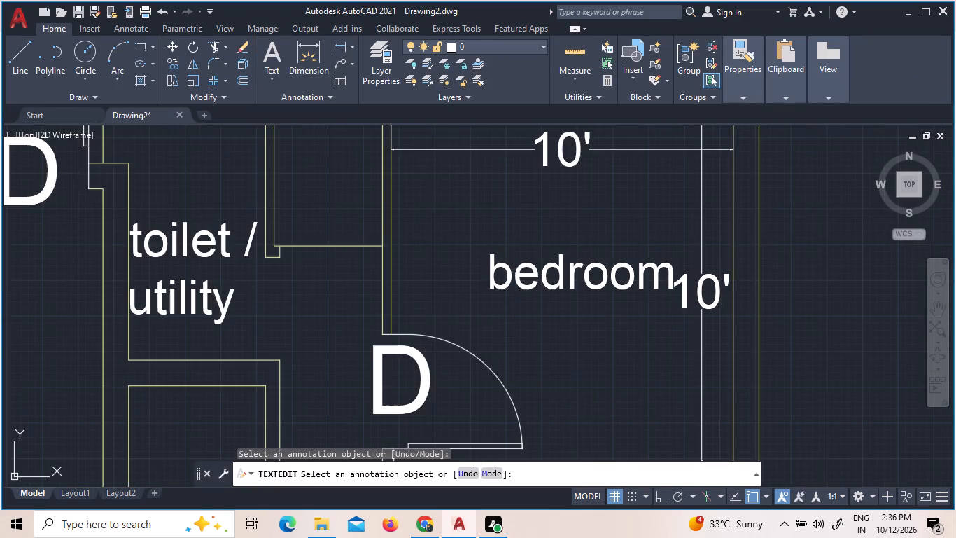
scroll(619, 317, "down", 3)
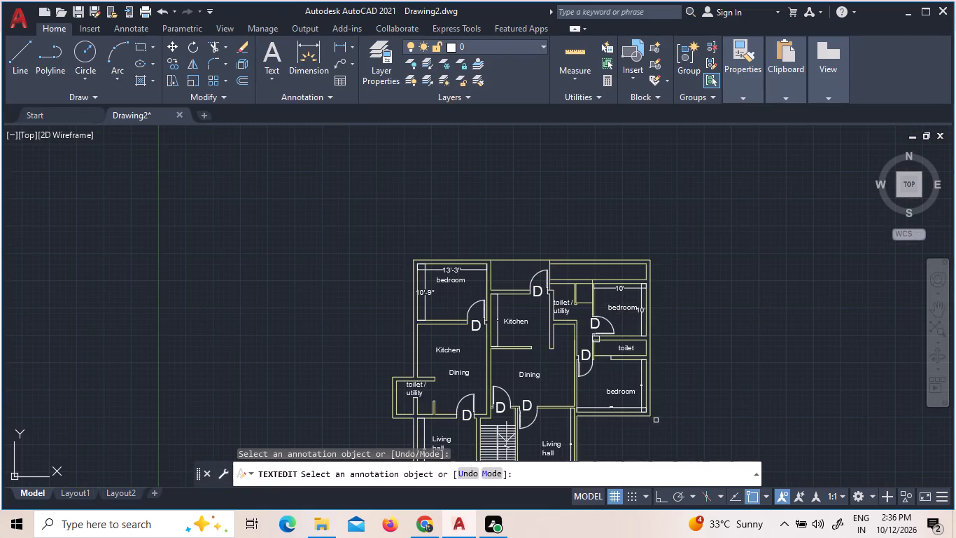
scroll(657, 422, "up", 2)
scroll(570, 406, "up", 3)
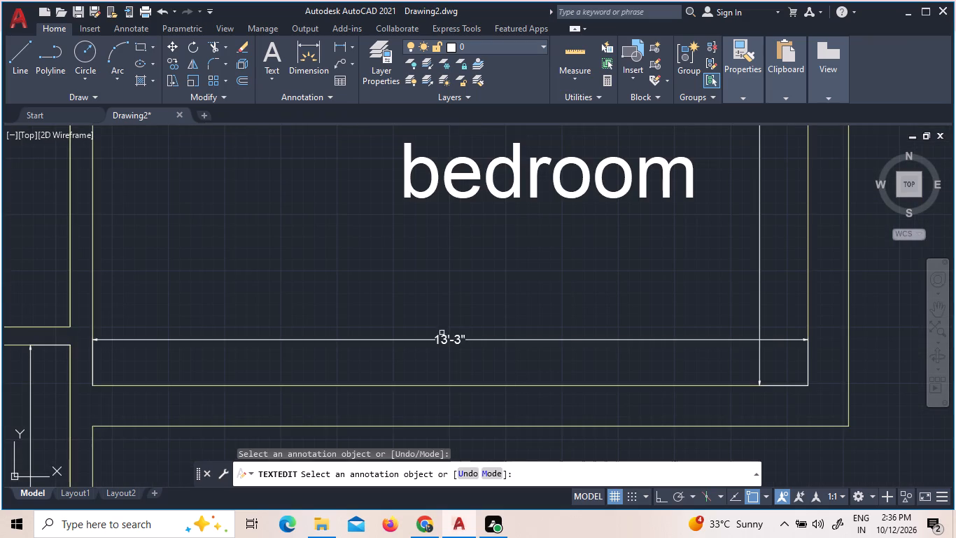
triple_click(441, 337)
left_click(441, 337)
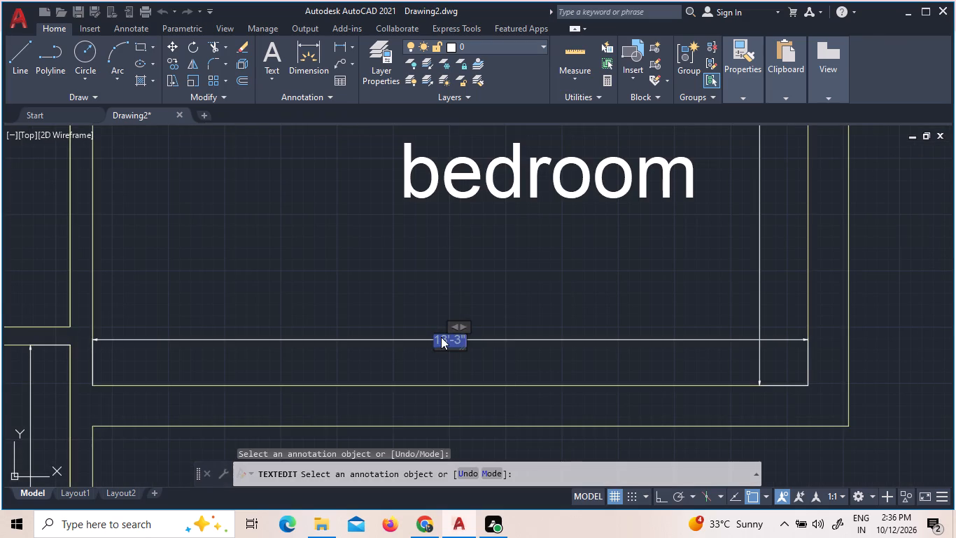
left_click(203, 66)
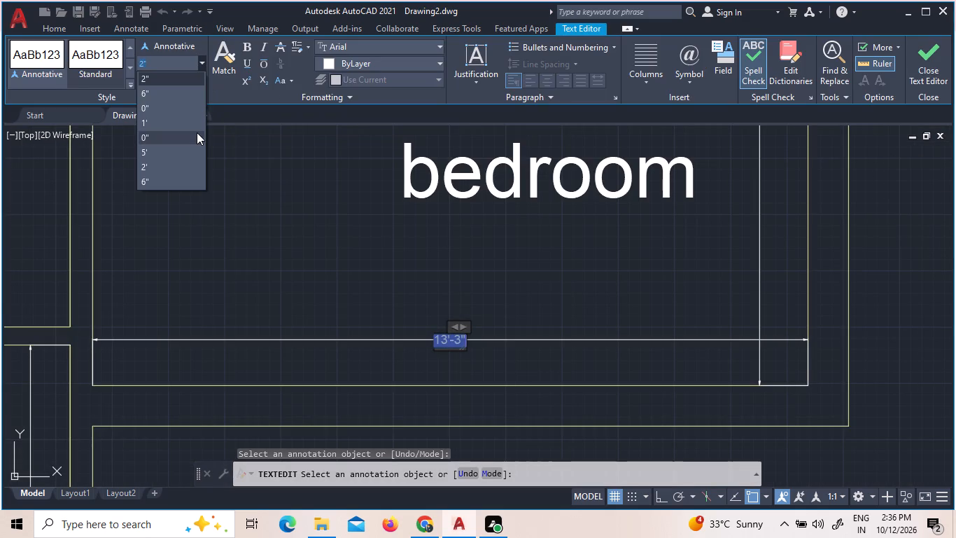
left_click(192, 127)
left_click(248, 198)
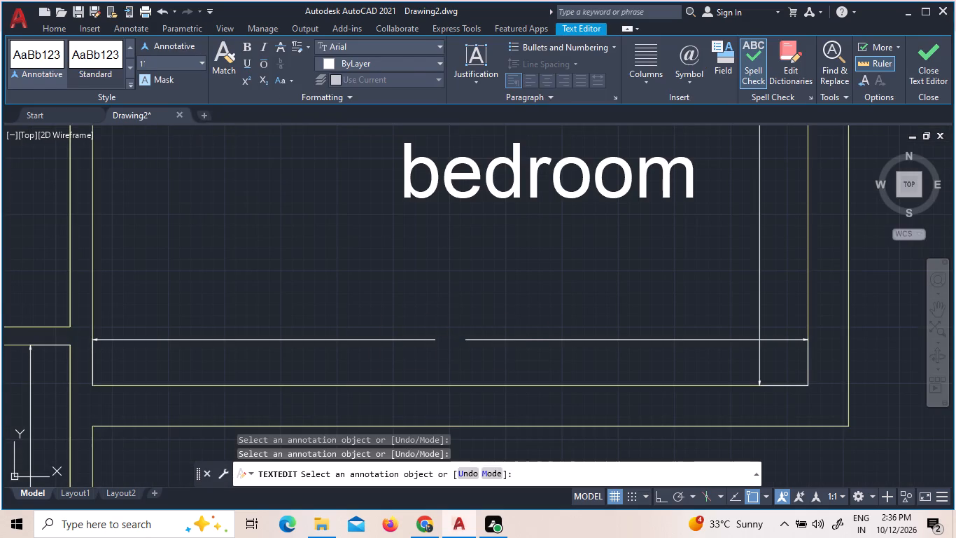
Set the text height of the southeast bedroom's east wall dimension to 1'.
scroll(598, 340, "down", 3)
scroll(718, 189, "up", 2)
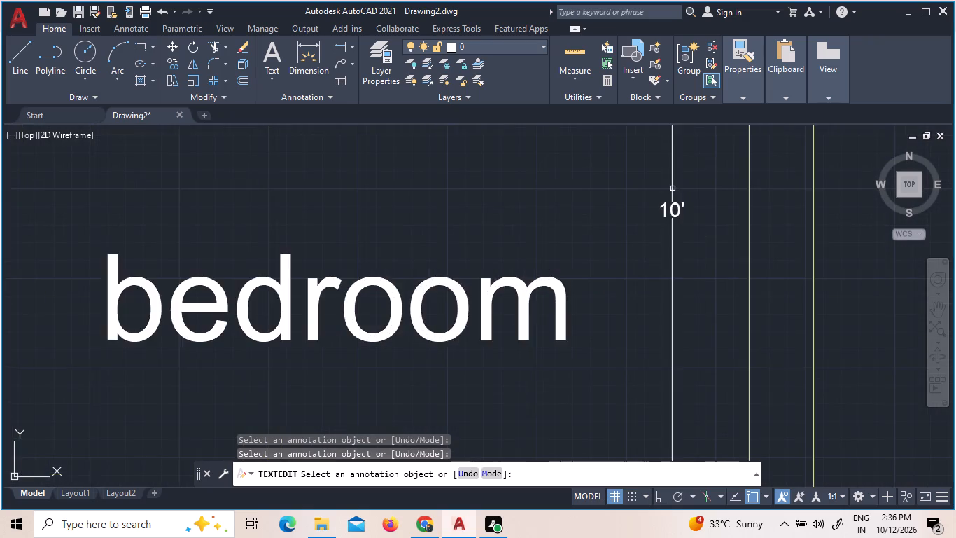
scroll(667, 202, "up", 3)
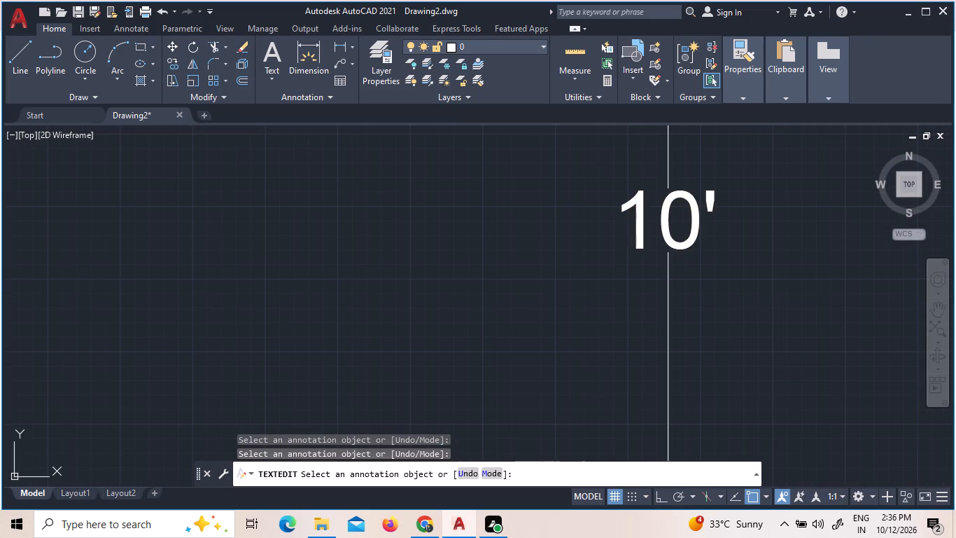
triple_click(638, 209)
left_click(638, 209)
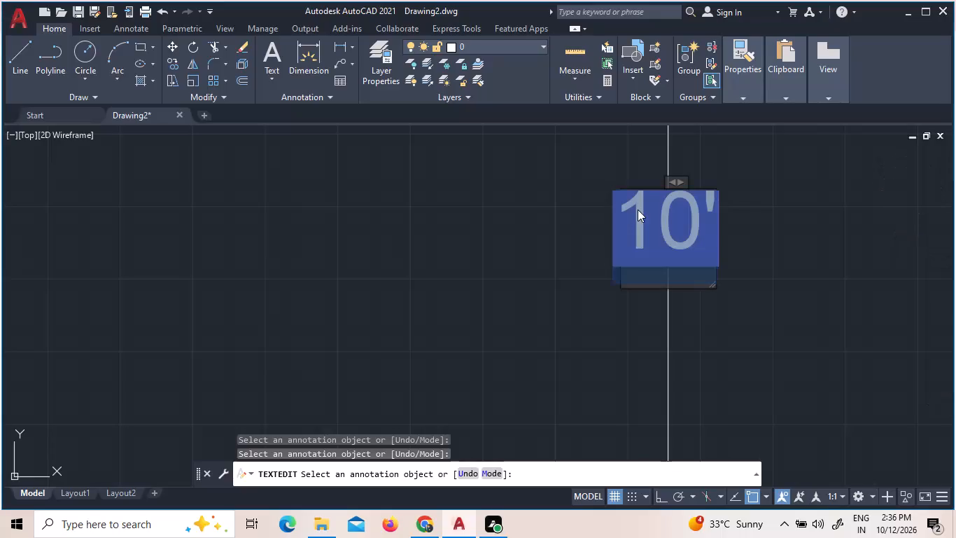
left_click(204, 61)
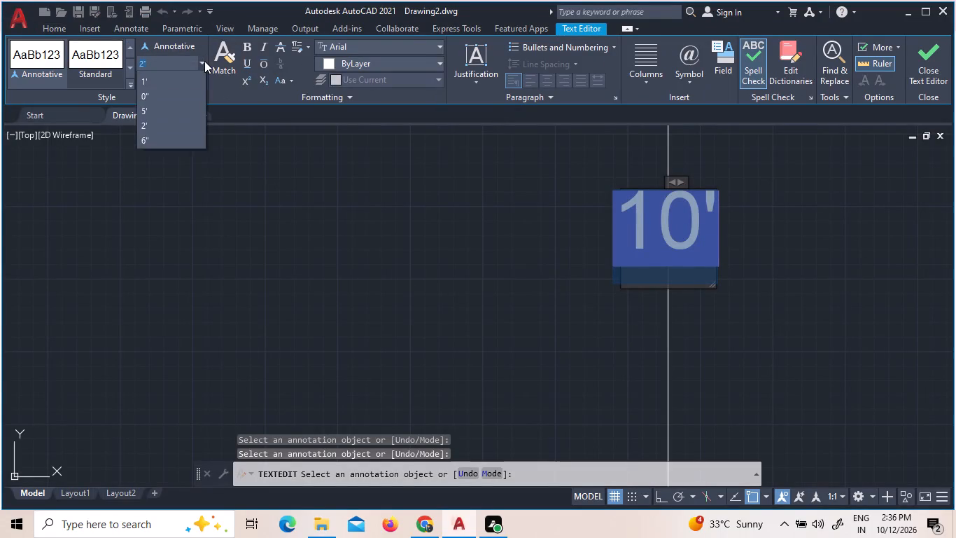
left_click(179, 118)
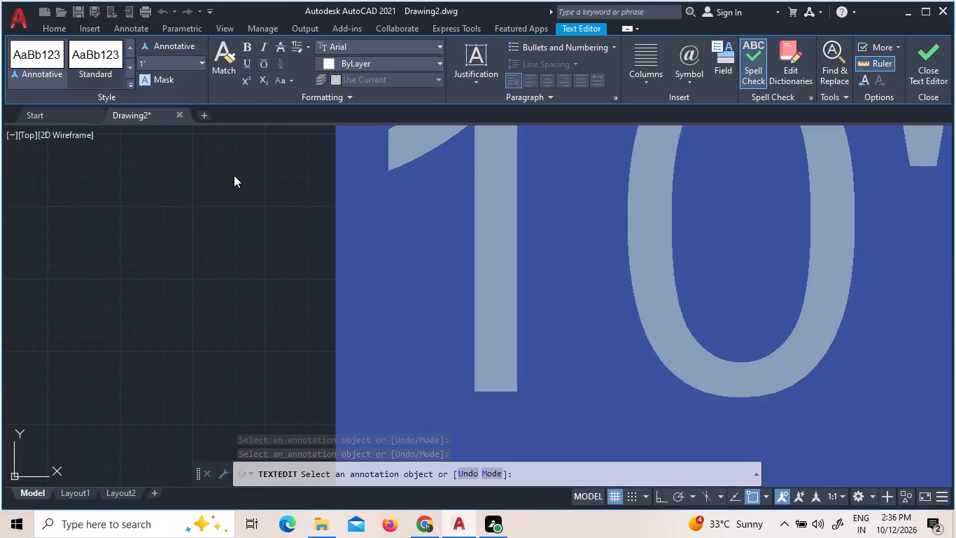
left_click(244, 182)
Set the text height of the eastern living hall's east wall dimension to 1'.
scroll(253, 187, "down", 6)
scroll(367, 235, "down", 3)
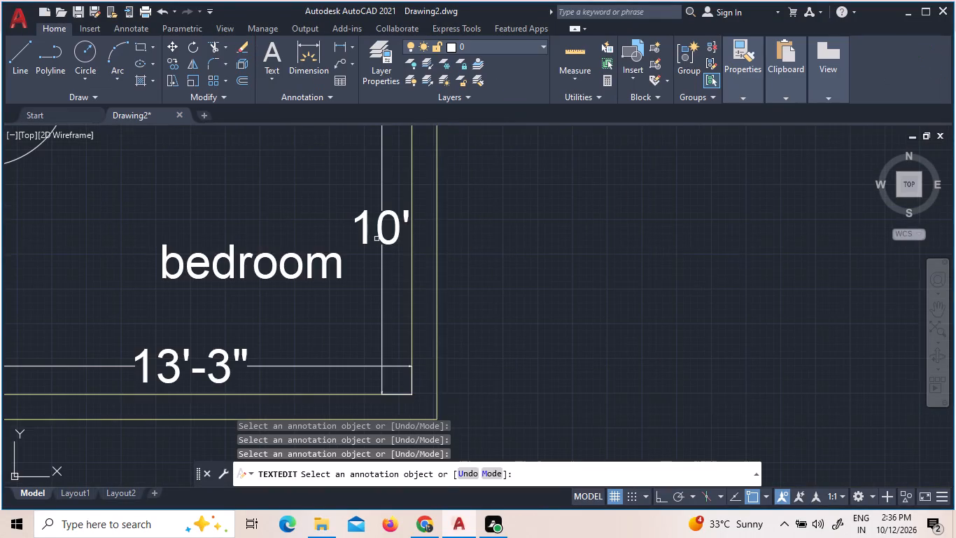
scroll(380, 241, "down", 3)
scroll(262, 329, "up", 2)
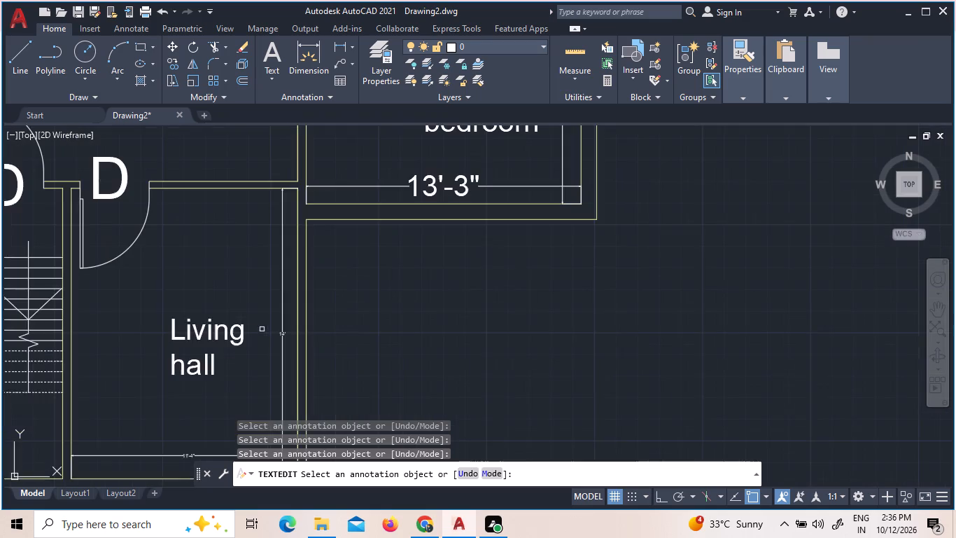
scroll(279, 337, "up", 6)
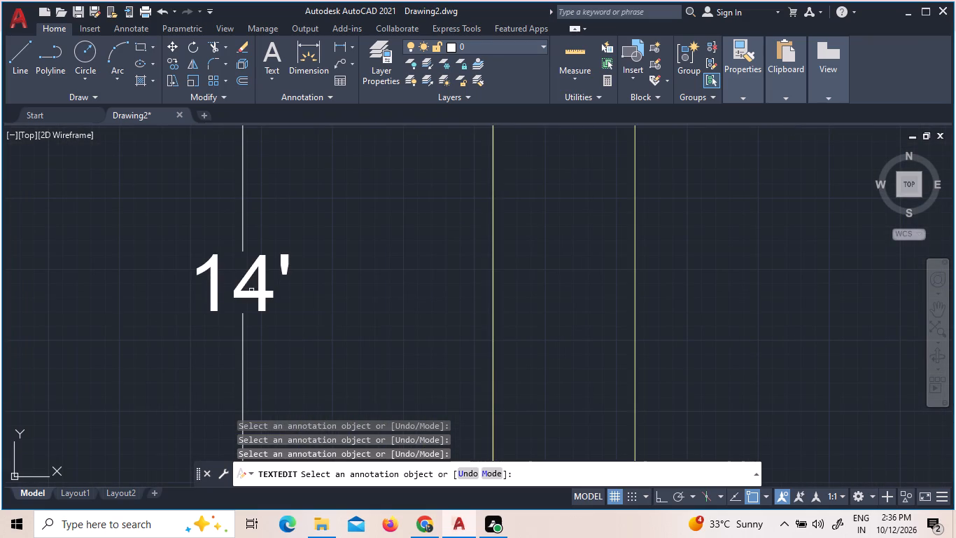
triple_click(239, 282)
left_click(239, 282)
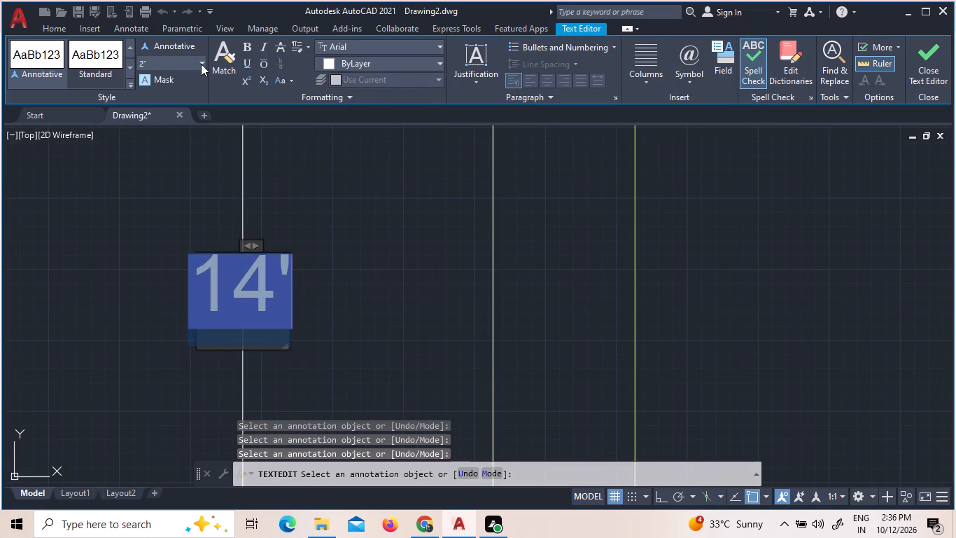
left_click(202, 66)
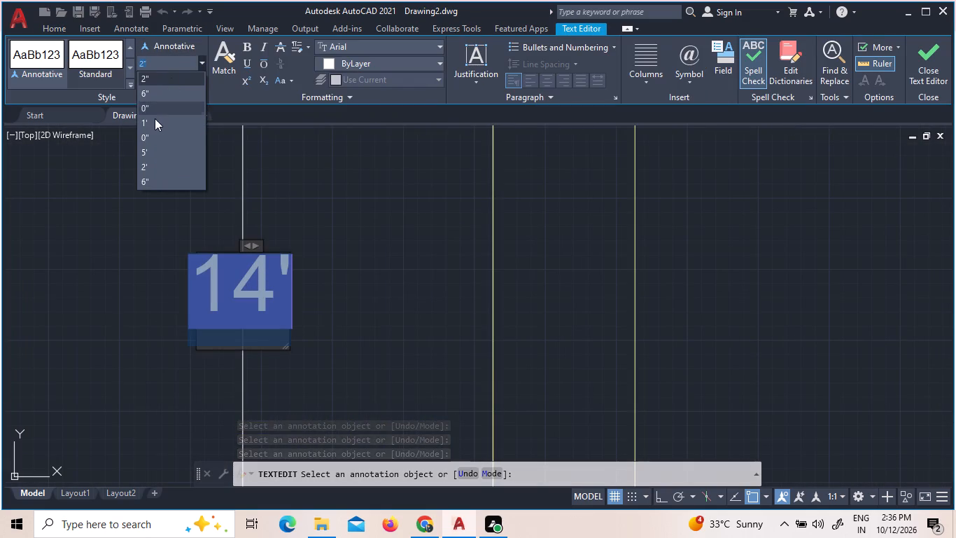
left_click(155, 119)
left_click(578, 266)
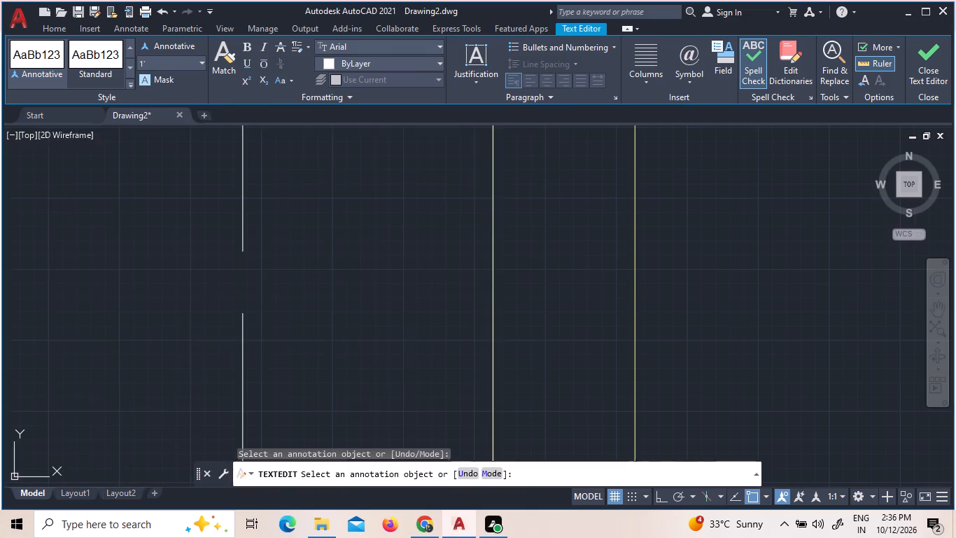
Set the text height of the eastern living hall's south wall dimension to 1'.
scroll(571, 263, "down", 11)
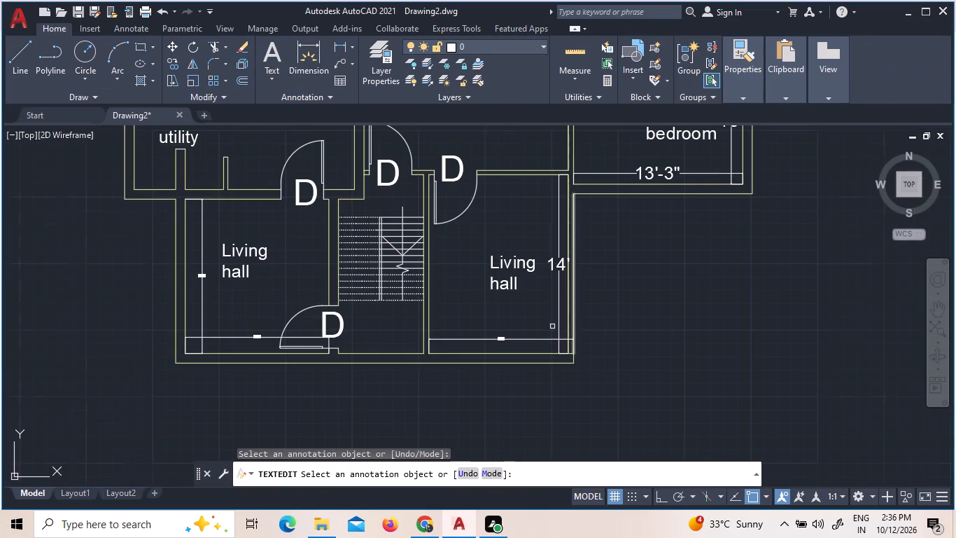
scroll(535, 351, "up", 2)
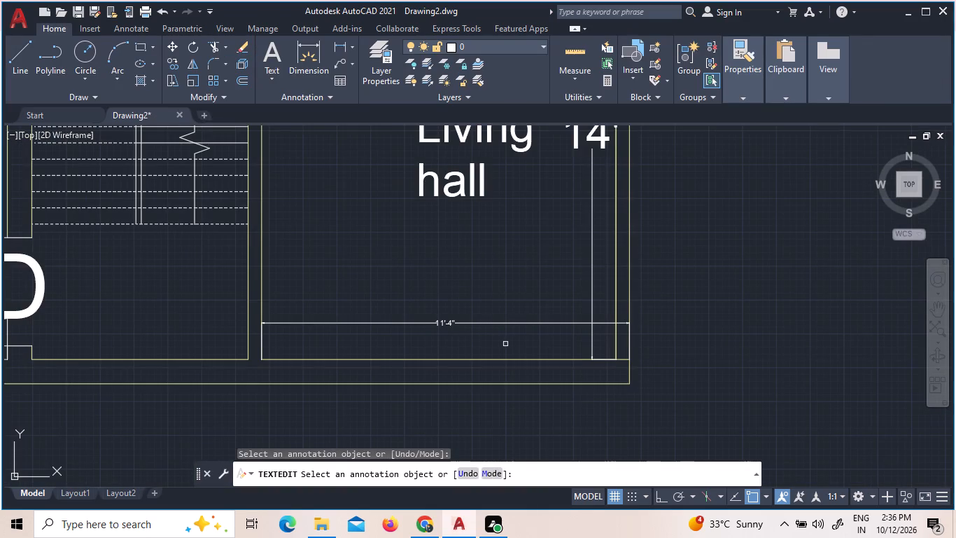
scroll(488, 336, "up", 3)
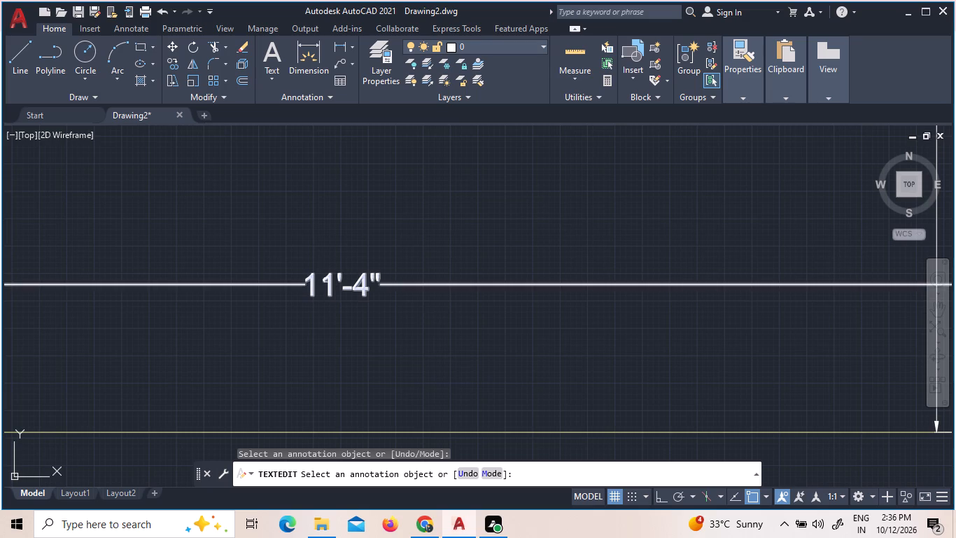
triple_click(326, 280)
left_click(326, 280)
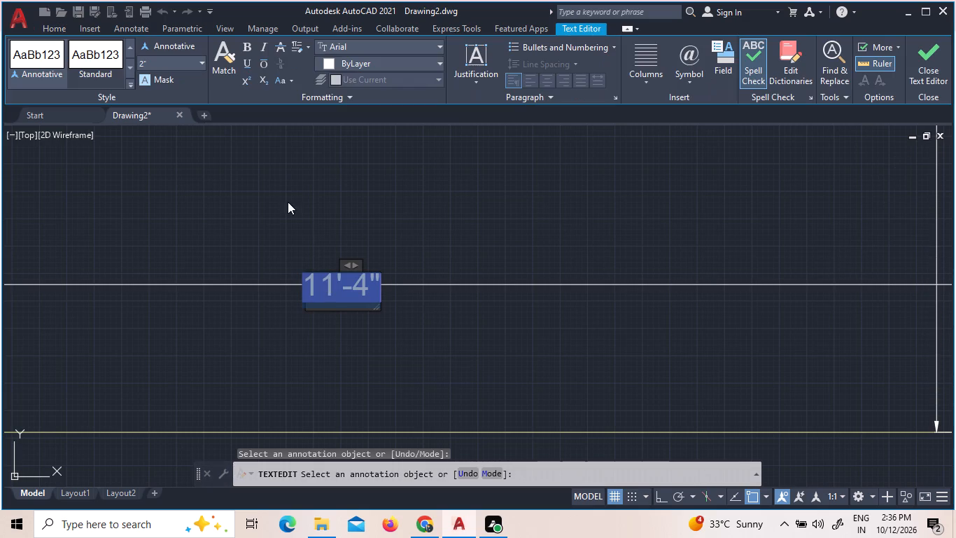
left_click(202, 62)
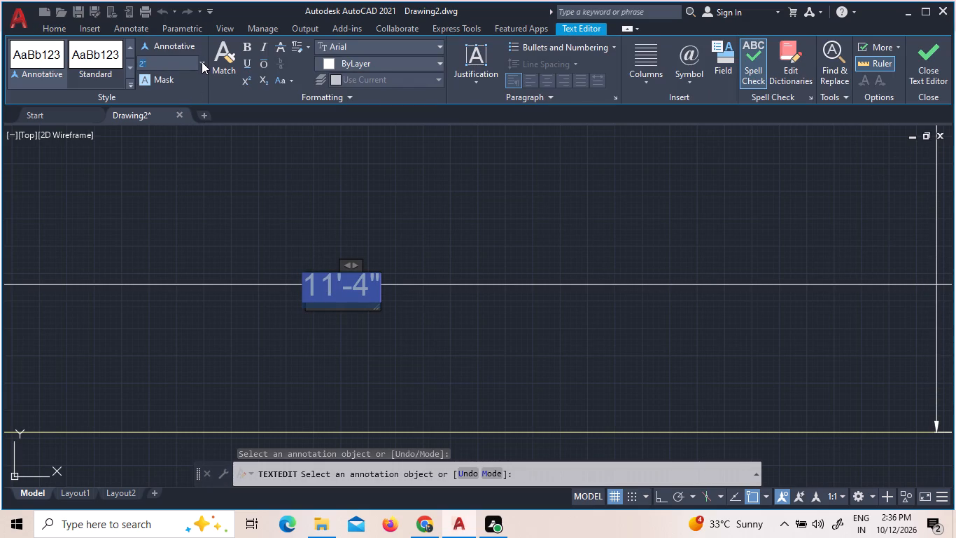
left_click(174, 124)
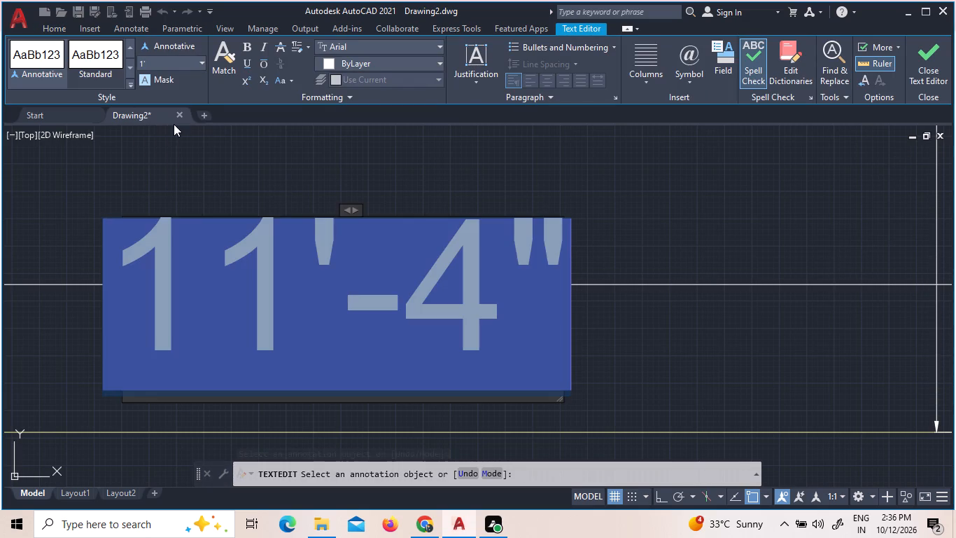
left_click(321, 160)
Set the text height of the western living hall's south wall dimension to 1'.
scroll(321, 160, "down", 7)
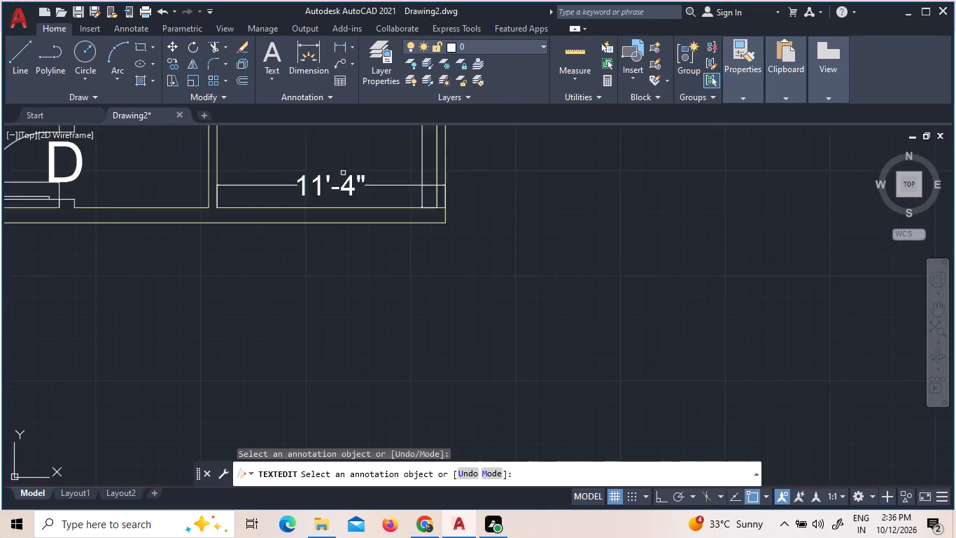
scroll(367, 187, "down", 5)
scroll(314, 157, "up", 2)
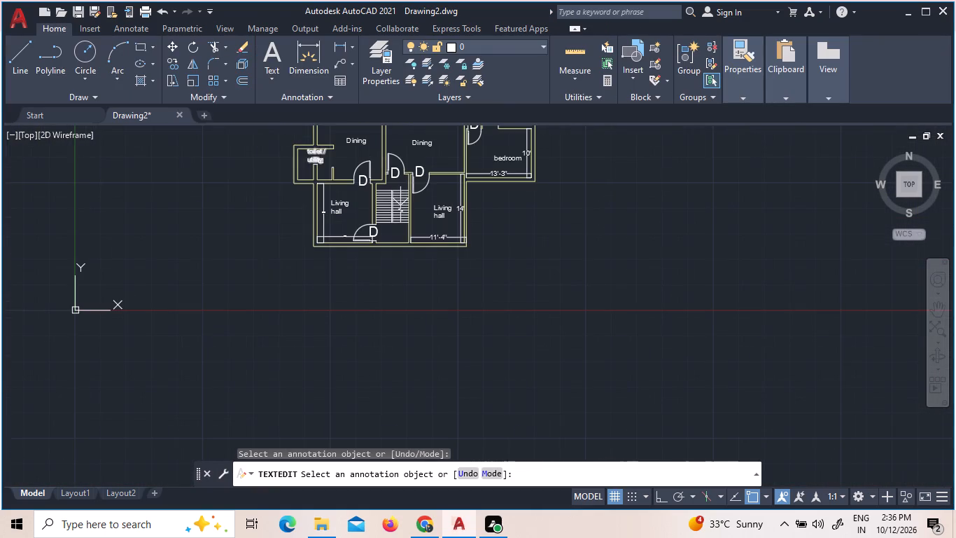
scroll(328, 184, "up", 2)
scroll(359, 321, "up", 2)
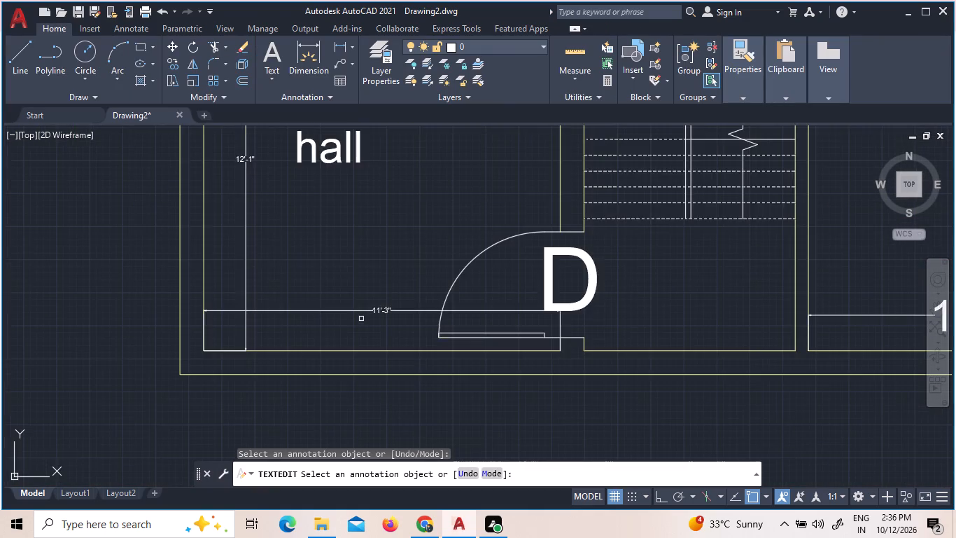
scroll(363, 311, "up", 2)
triple_click(394, 310)
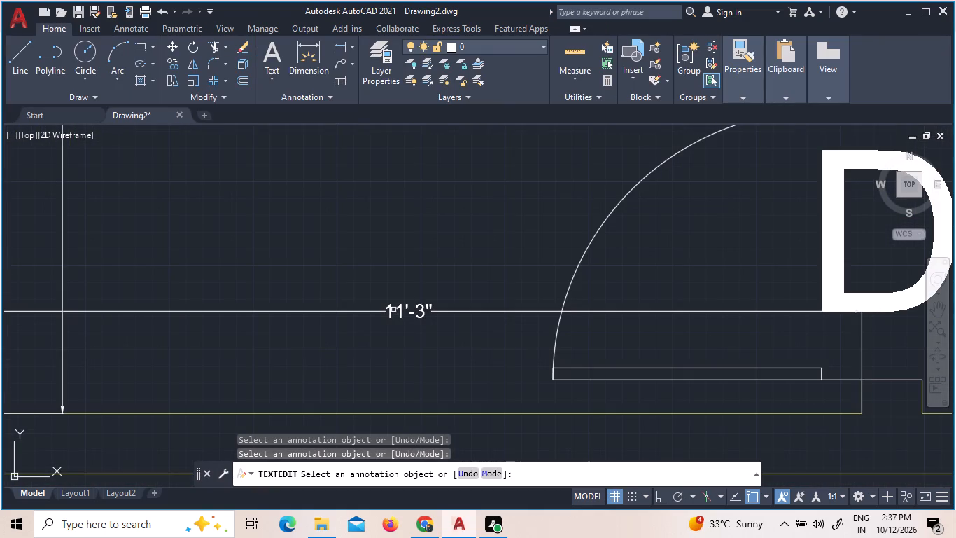
left_click(391, 308)
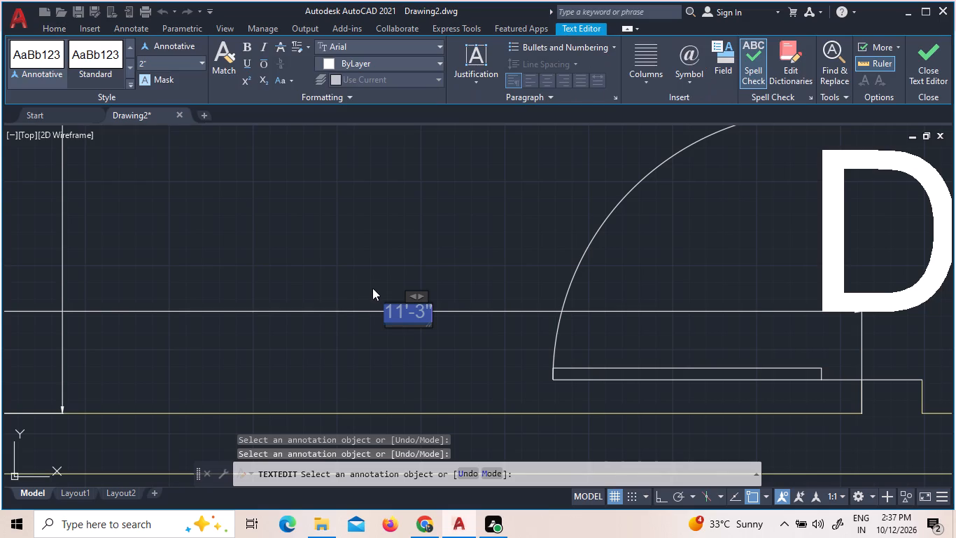
left_click(204, 60)
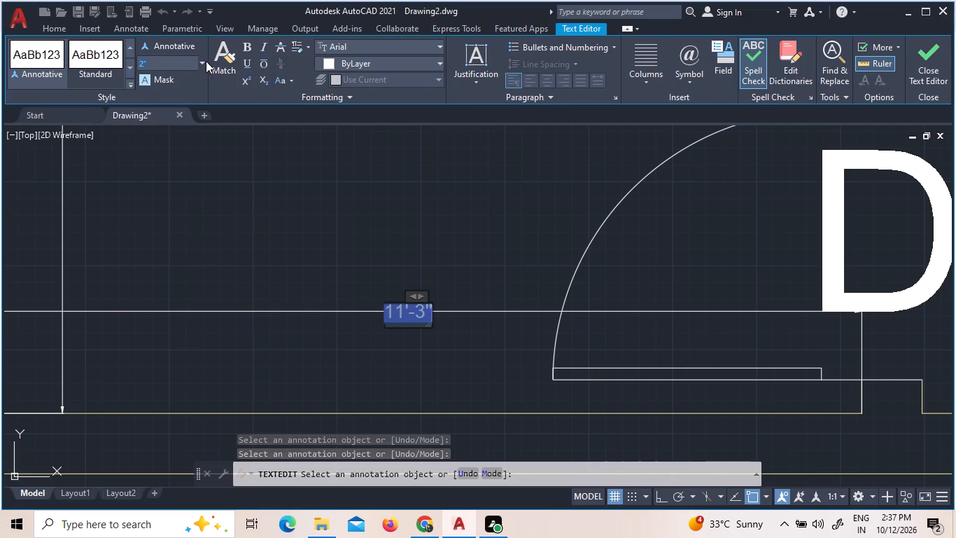
left_click(185, 120)
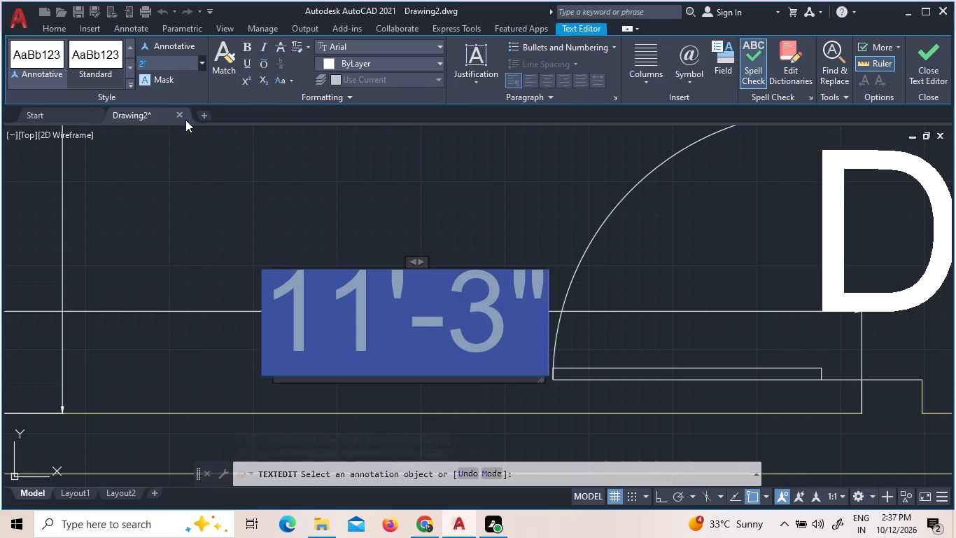
left_click(317, 203)
Set the text height of the western living hall's west wall dimension to 1'.
scroll(318, 203, "down", 7)
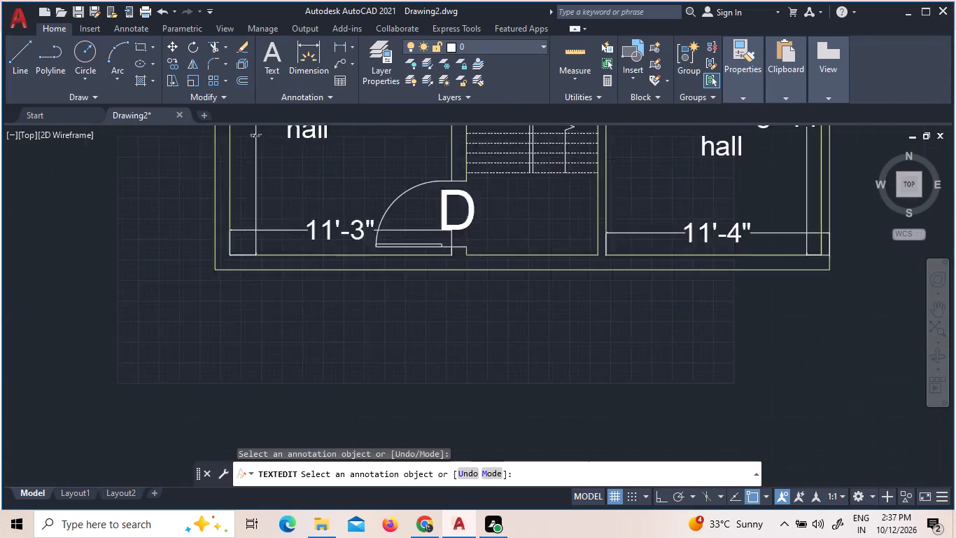
scroll(318, 203, "down", 1)
scroll(276, 158, "up", 4)
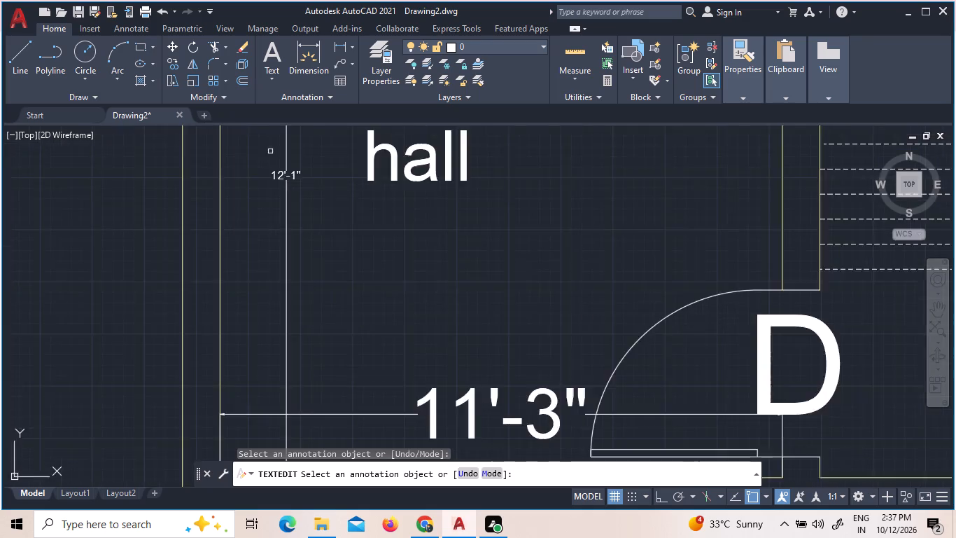
scroll(270, 151, "up", 2)
scroll(335, 213, "up", 2)
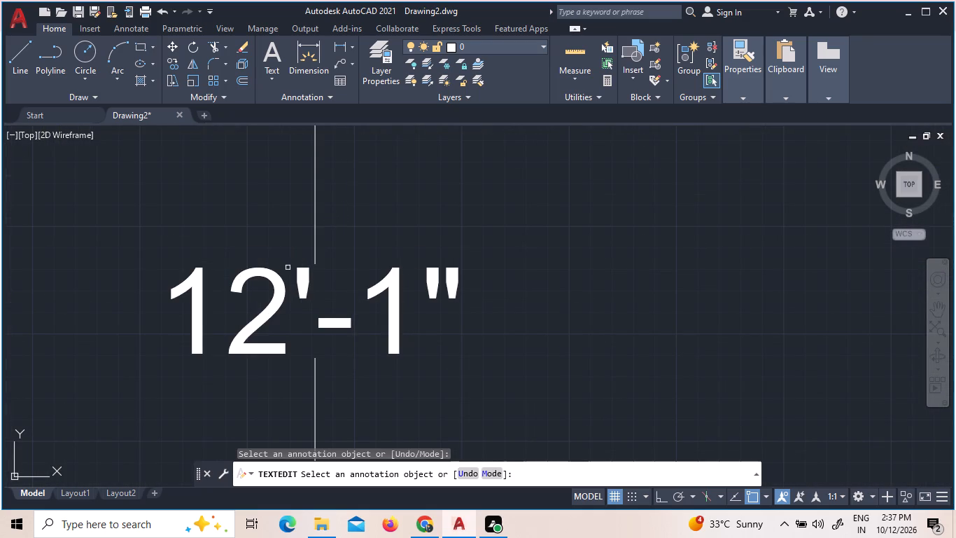
left_click(254, 282)
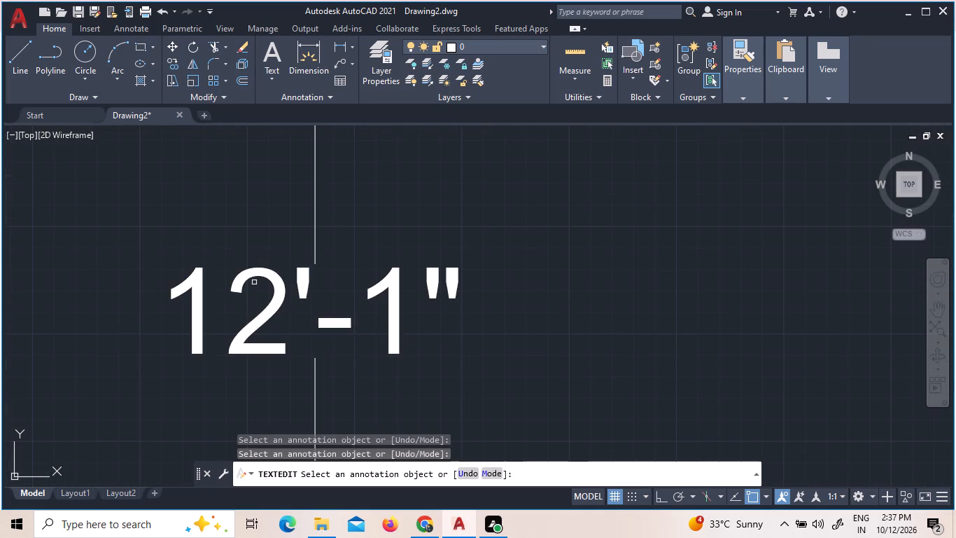
left_click(254, 282)
left_click(254, 282)
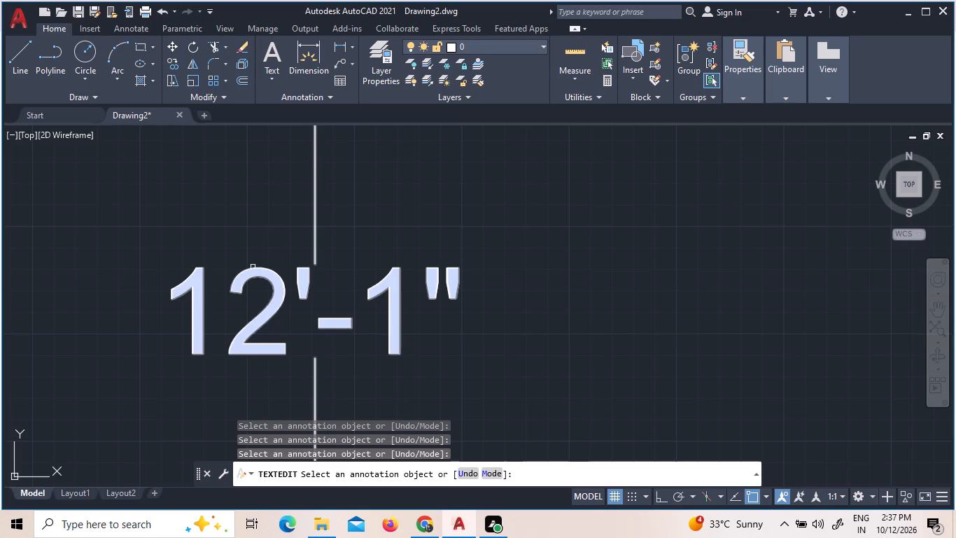
triple_click(253, 267)
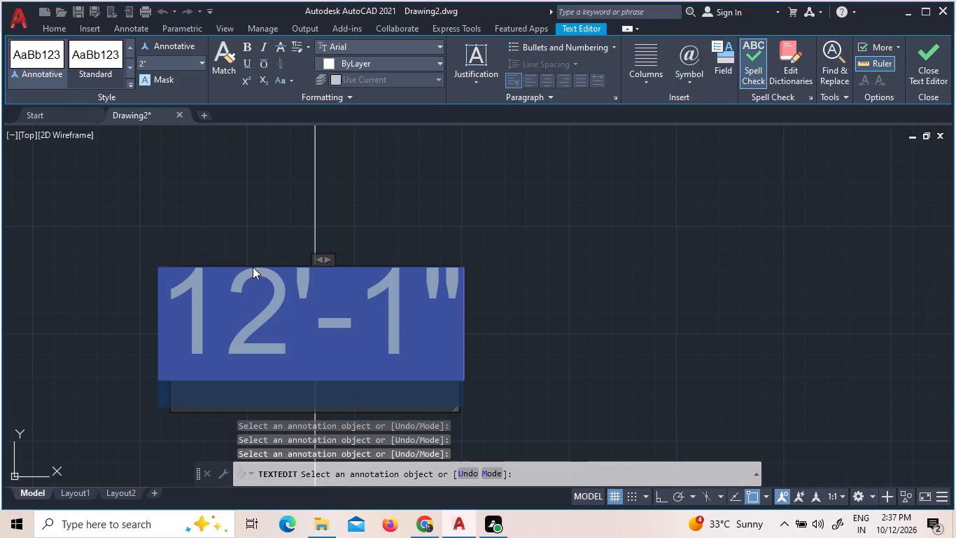
left_click(201, 62)
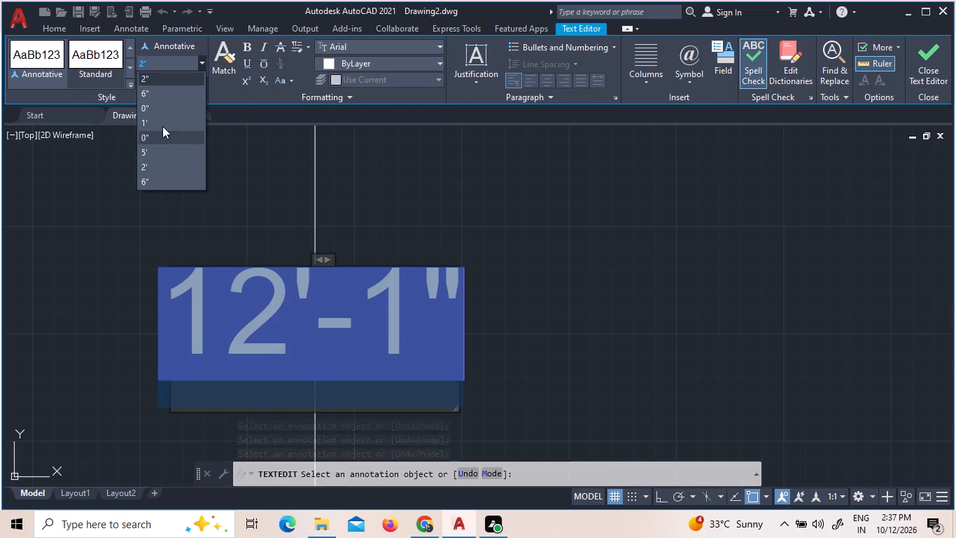
left_click(162, 125)
scroll(179, 177, "down", 5)
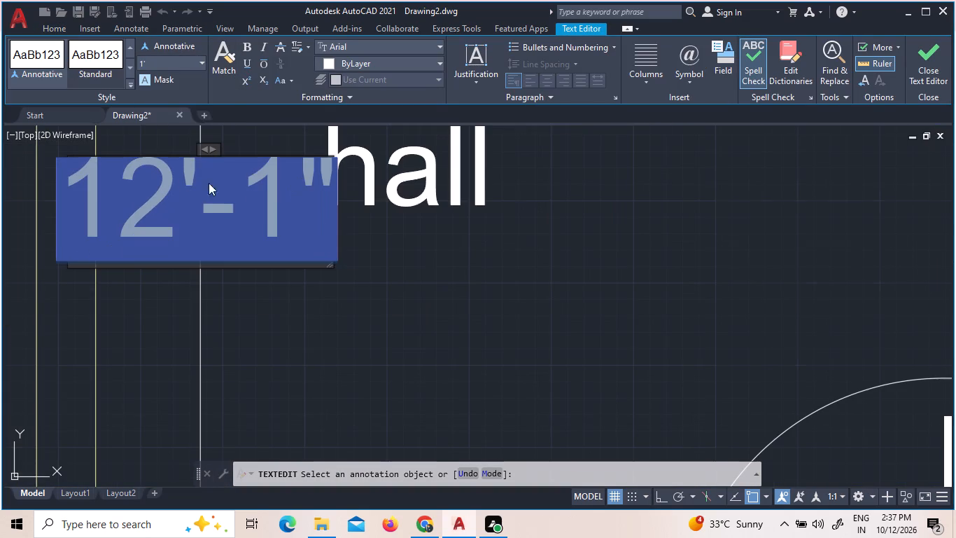
left_click(426, 254)
Set the text height of the eastern kitchen's west wall dimension to 1'.
scroll(421, 255, "down", 6)
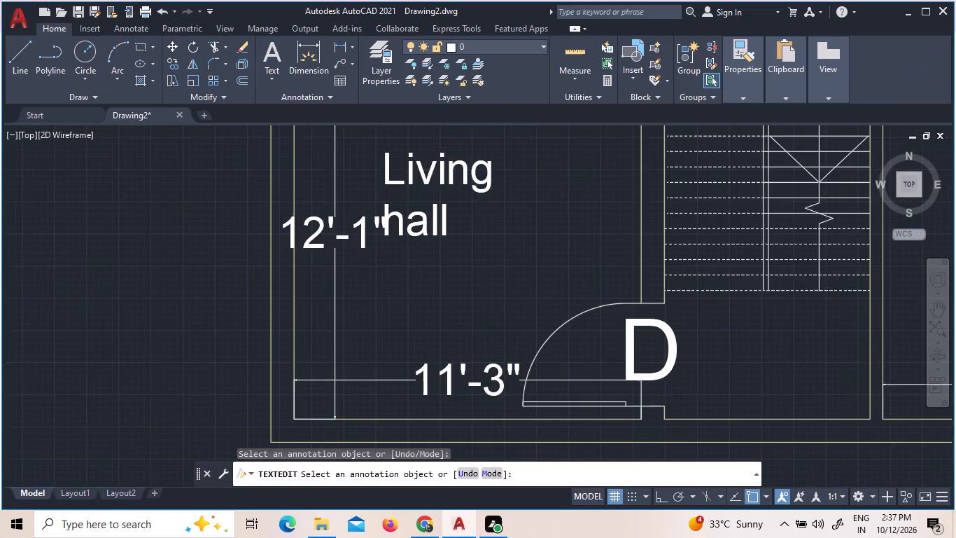
scroll(421, 255, "down", 3)
scroll(405, 205, "up", 2)
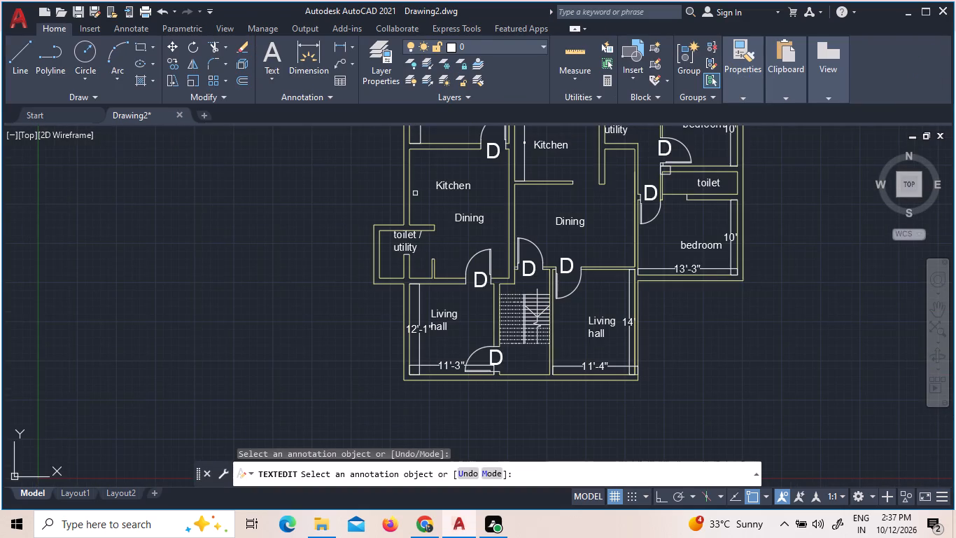
scroll(444, 189, "down", 2)
scroll(484, 156, "up", 3)
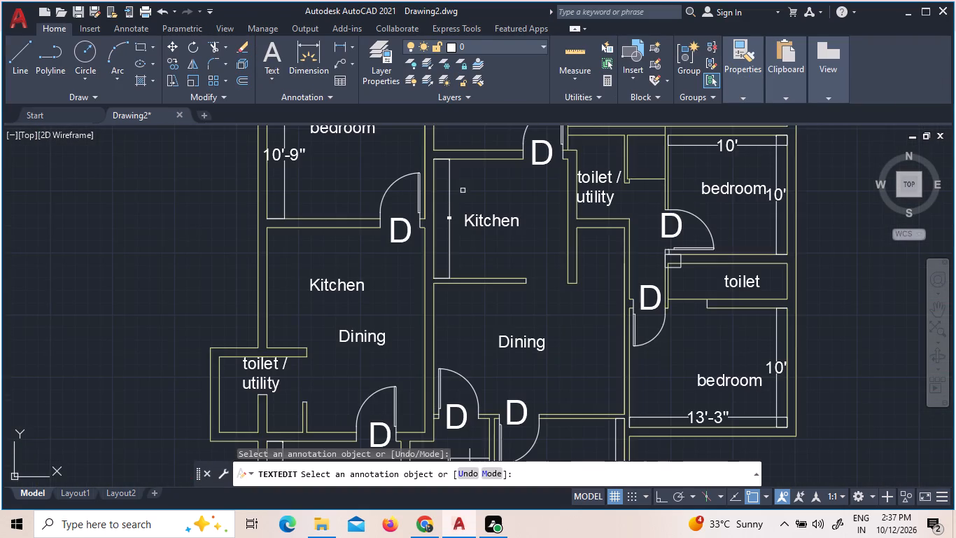
scroll(455, 227, "up", 5)
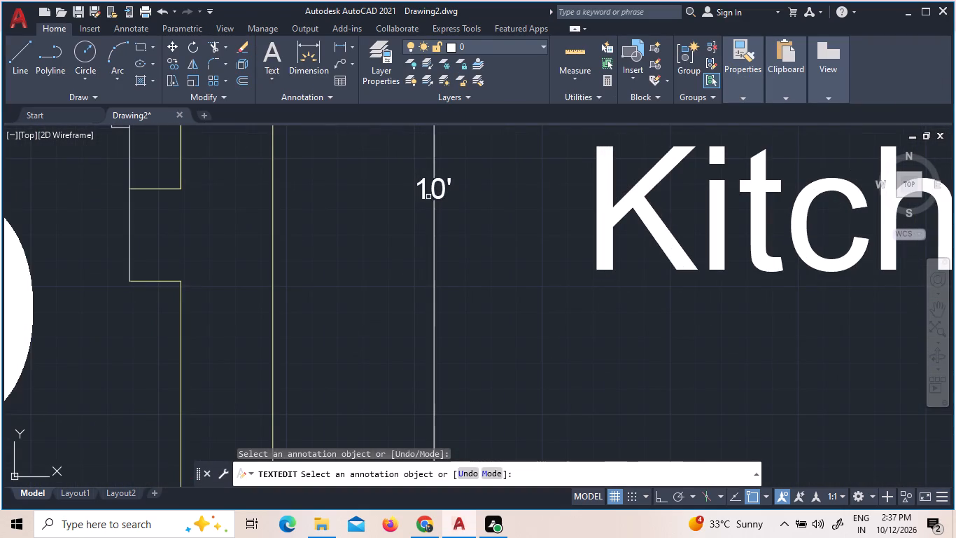
triple_click(420, 191)
double_click(420, 189)
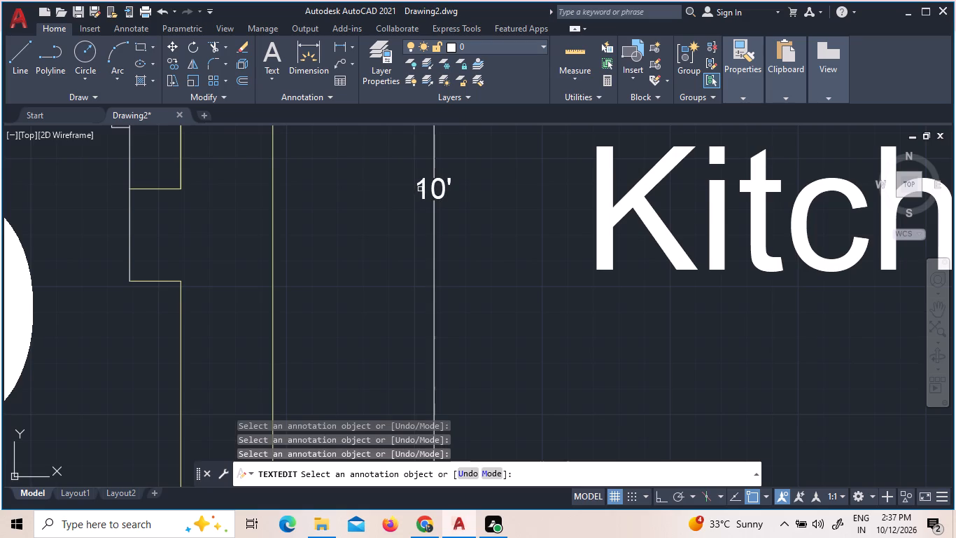
double_click(427, 186)
double_click(422, 185)
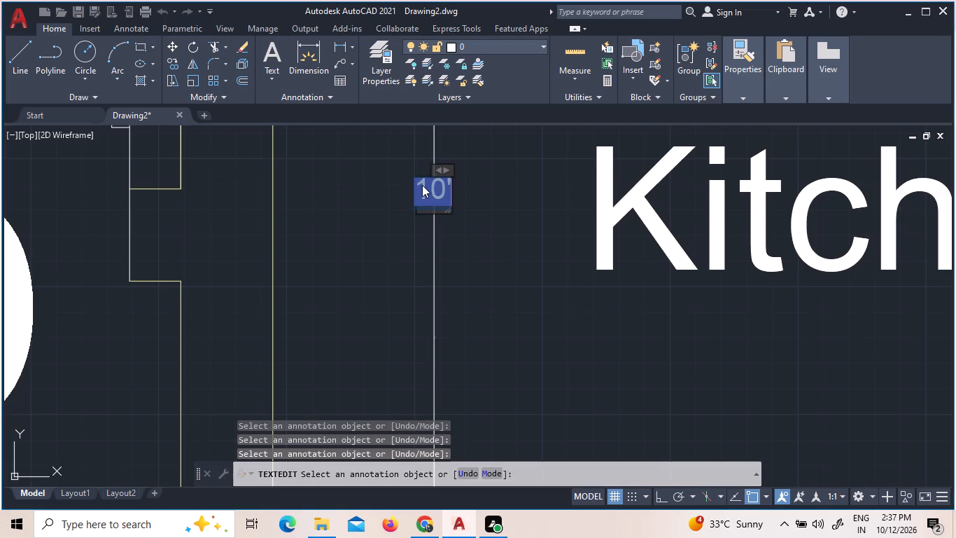
left_click(204, 60)
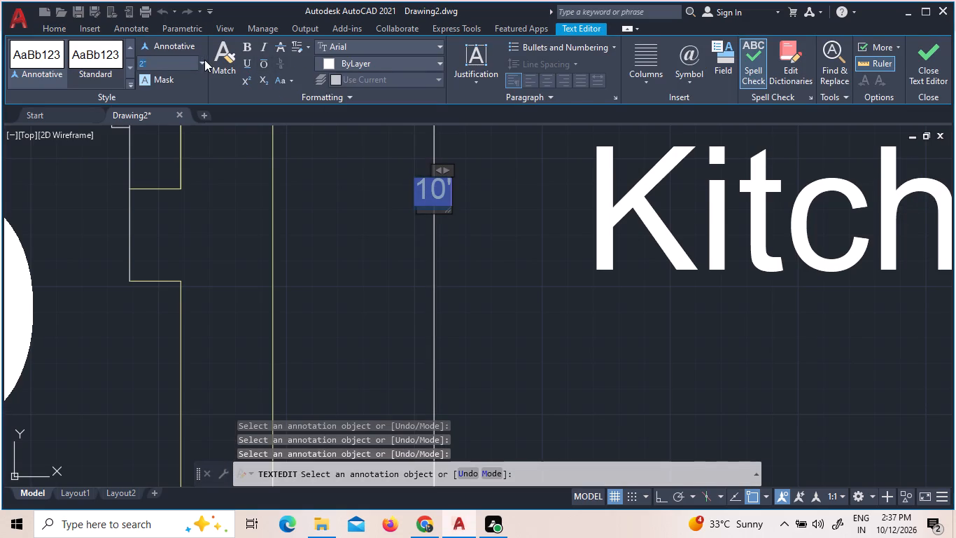
left_click(179, 127)
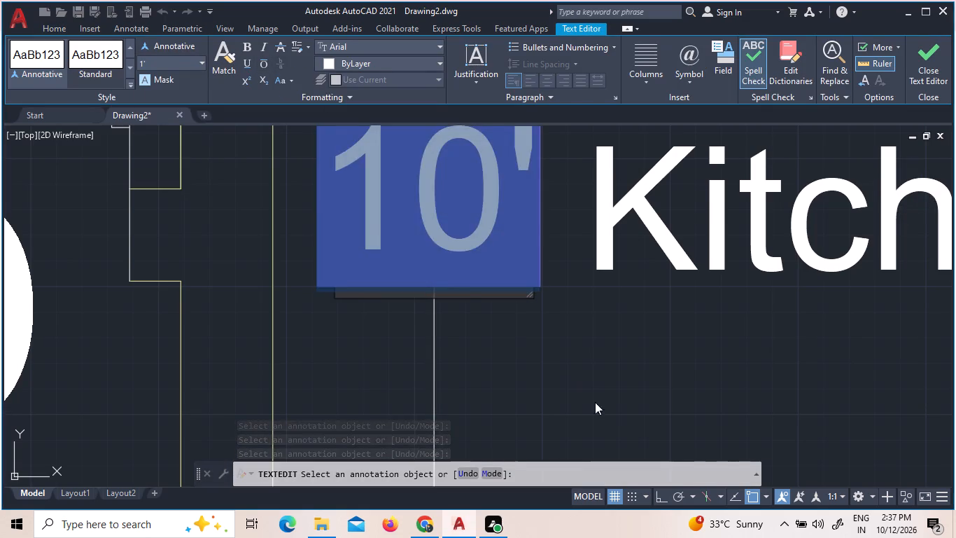
left_click(597, 408)
Add a horizontal linear dimension across the western kitchen and dining area, placing it between the two room labels.
scroll(567, 383, "down", 11)
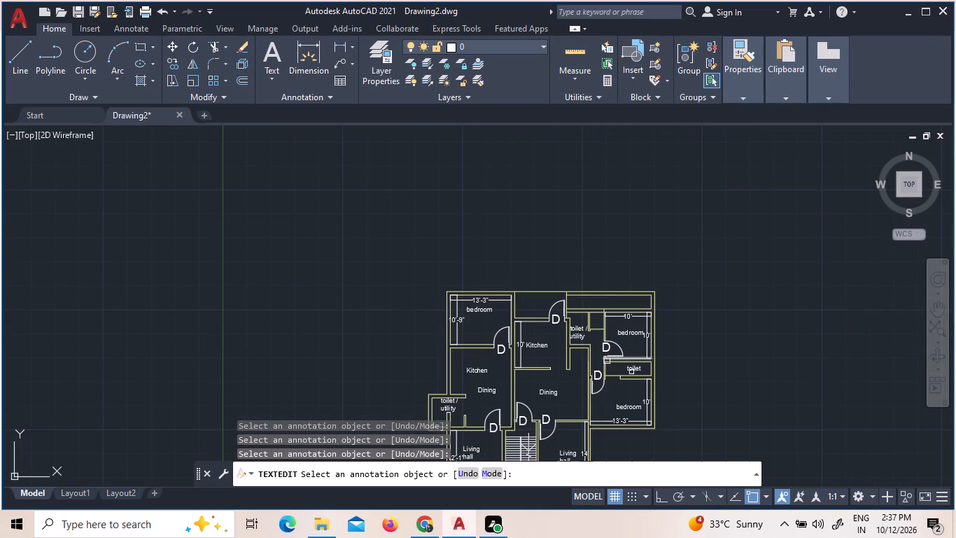
scroll(631, 381, "down", 2)
scroll(622, 415, "up", 2)
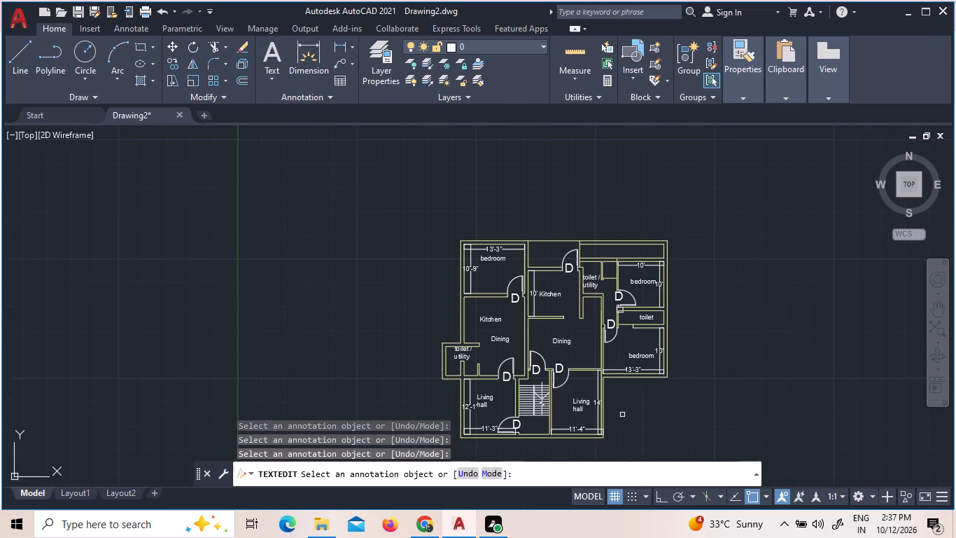
scroll(596, 439, "up", 1)
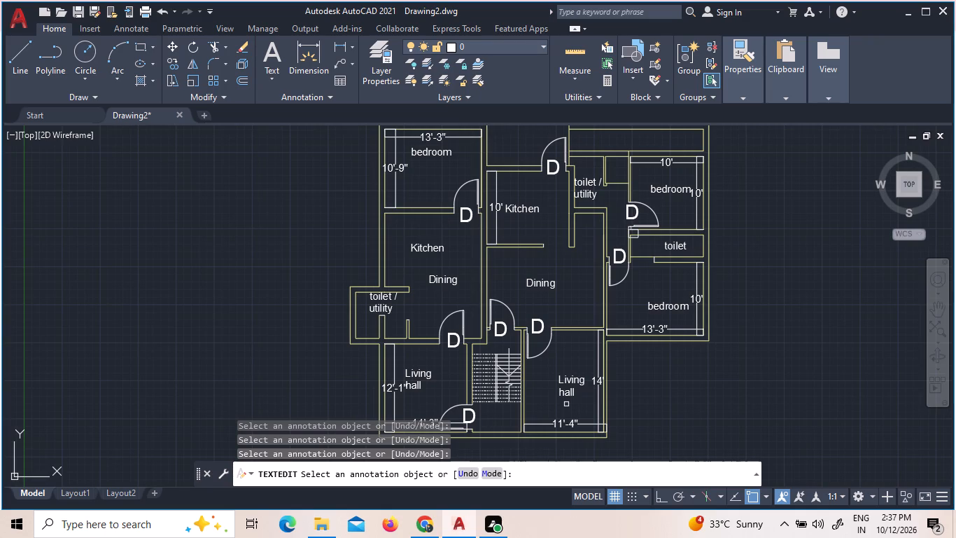
left_click(341, 48)
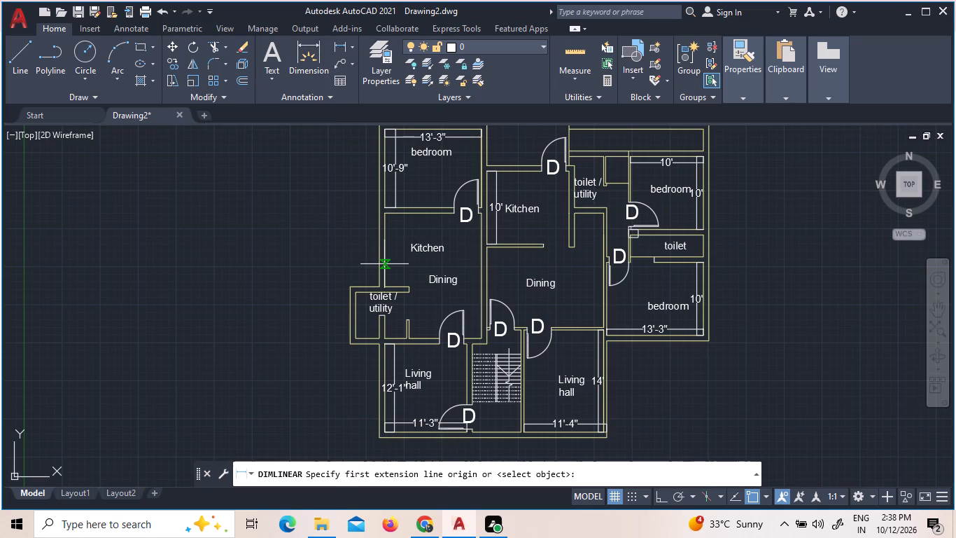
scroll(386, 265, "up", 2)
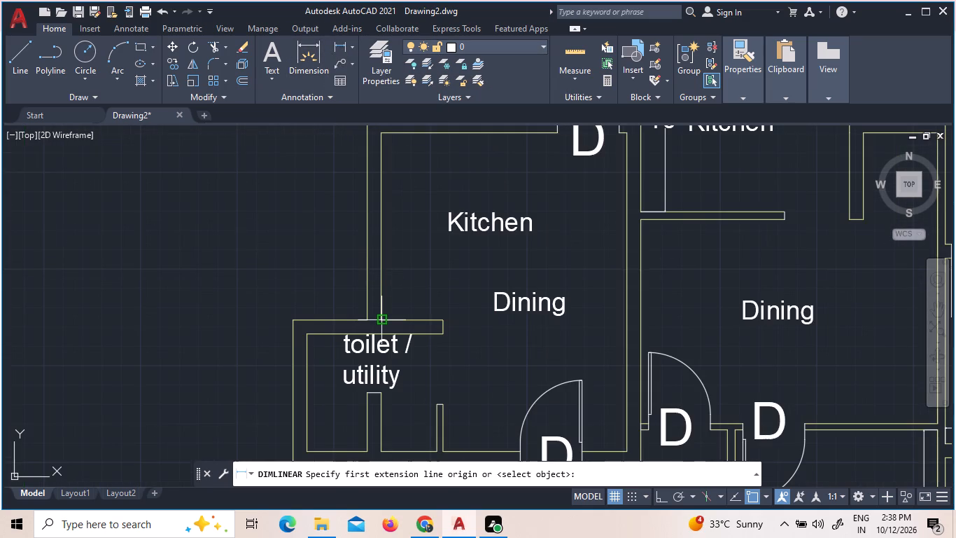
left_click(378, 317)
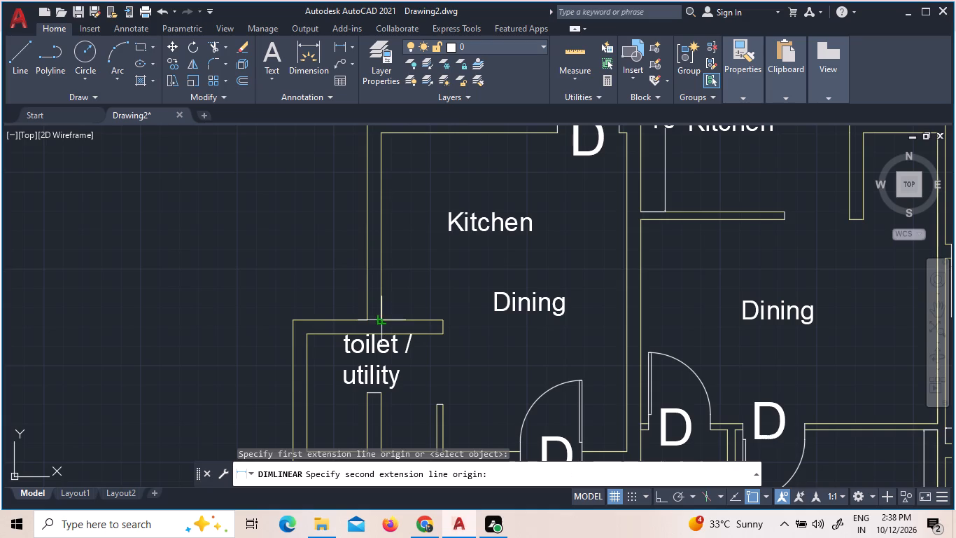
left_click(624, 316)
left_click(619, 273)
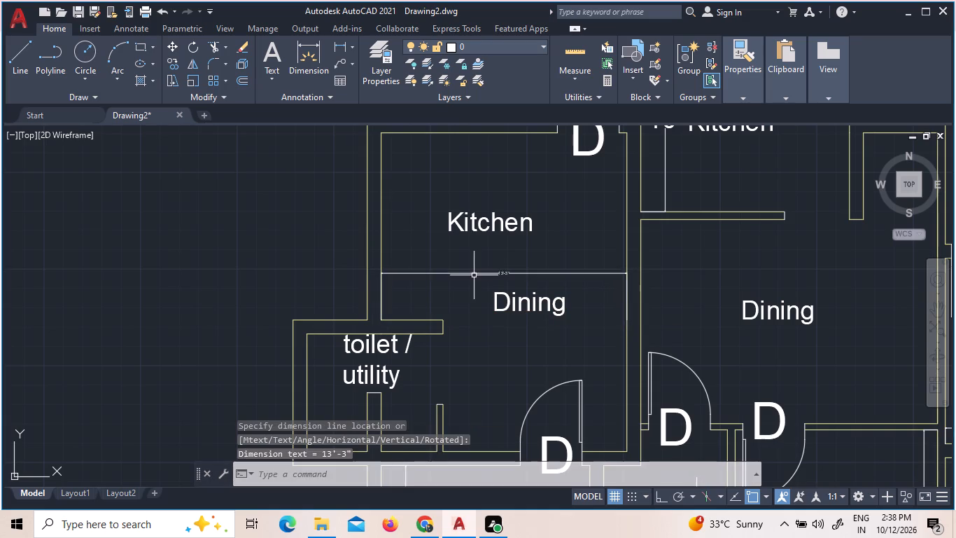
Set the text height of the western kitchen and dining area's width dimension to 1'.
triple_click(504, 273)
double_click(506, 273)
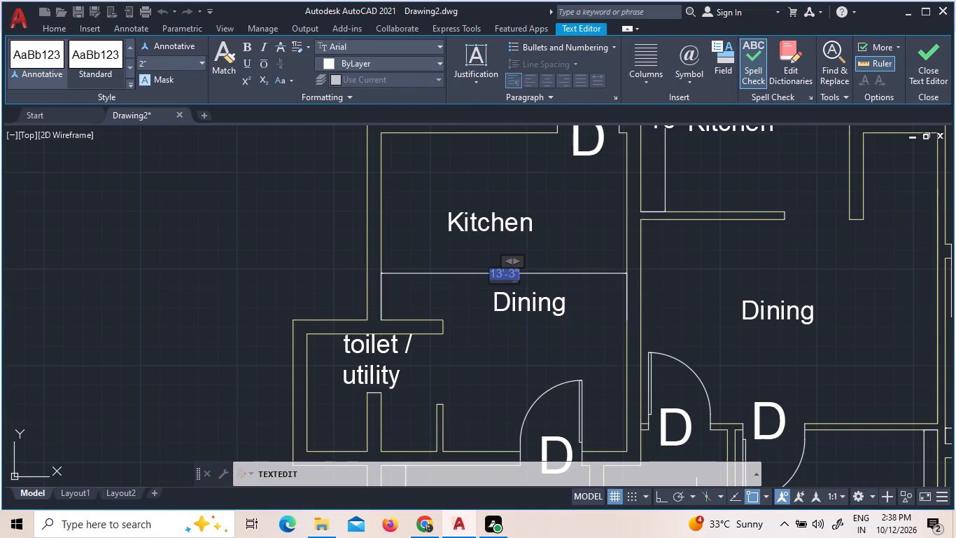
left_click(206, 63)
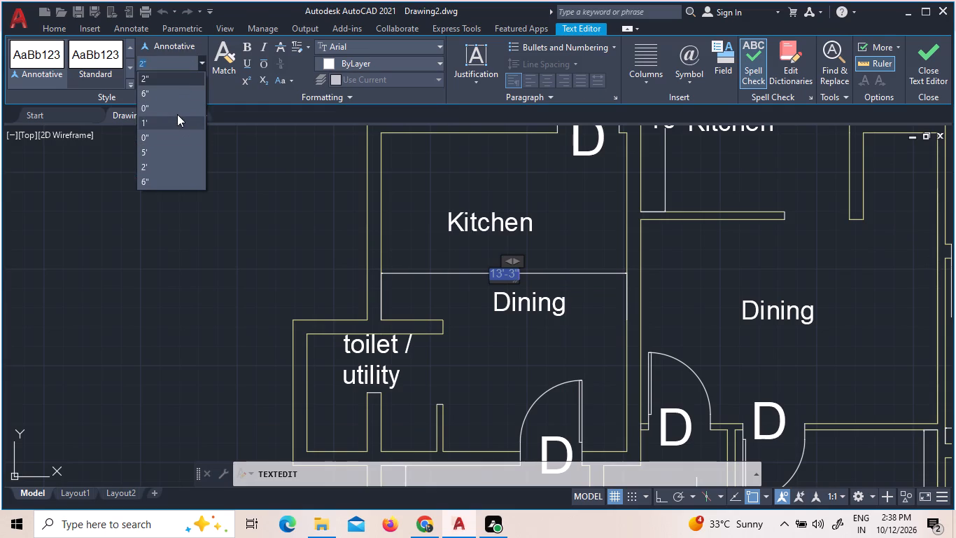
left_click(174, 122)
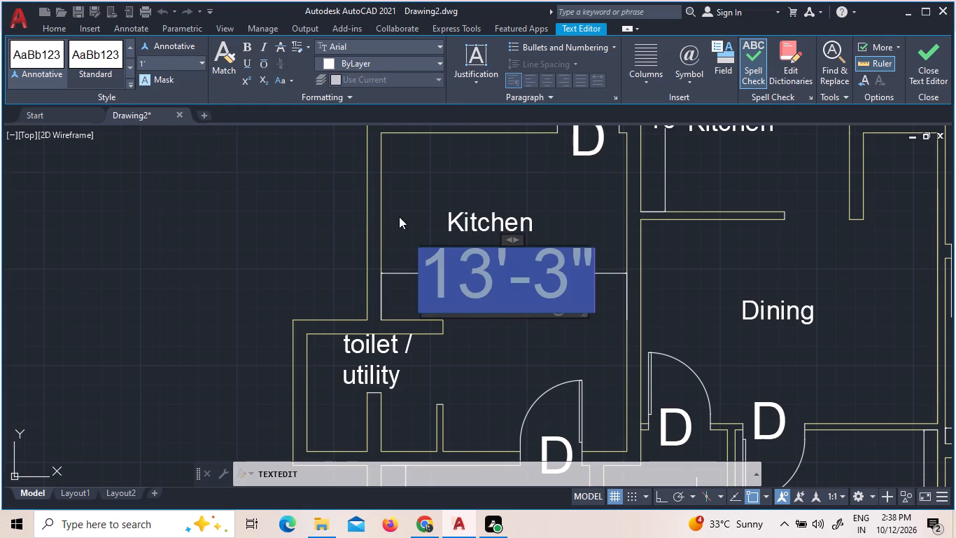
left_click(399, 216)
Add a vertical linear dimension along the western kitchen and dining area's length, placing it just east of the toilet/utility partition.
scroll(398, 216, "down", 2)
scroll(462, 244, "down", 2)
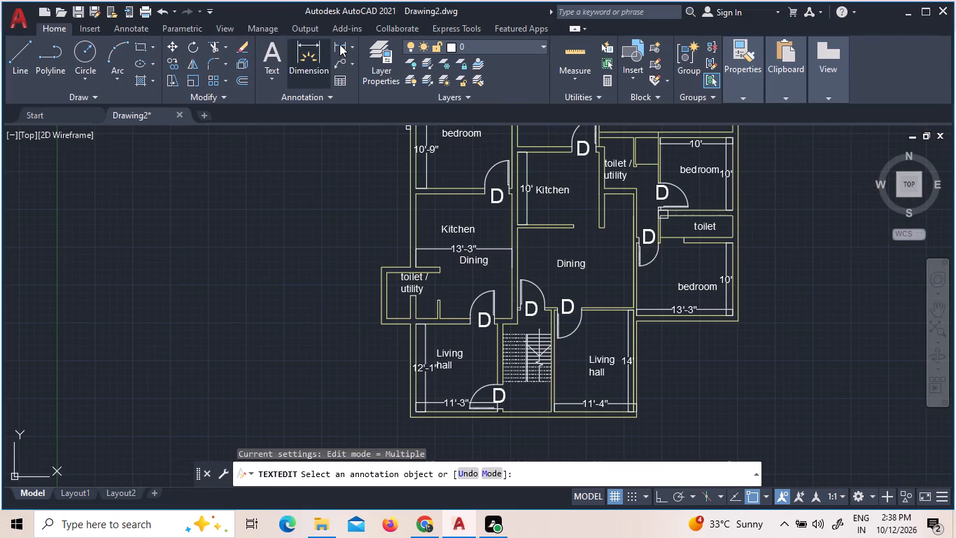
left_click(336, 42)
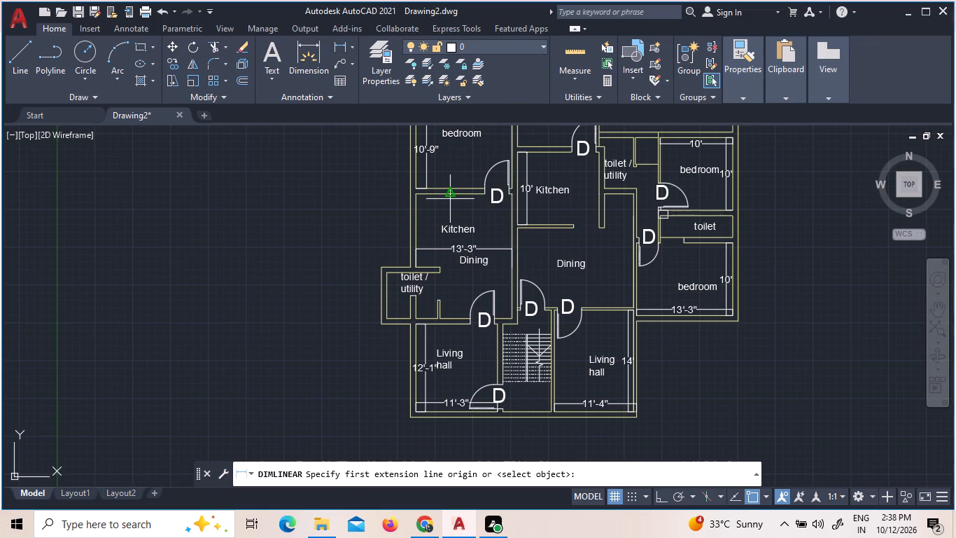
left_click(449, 195)
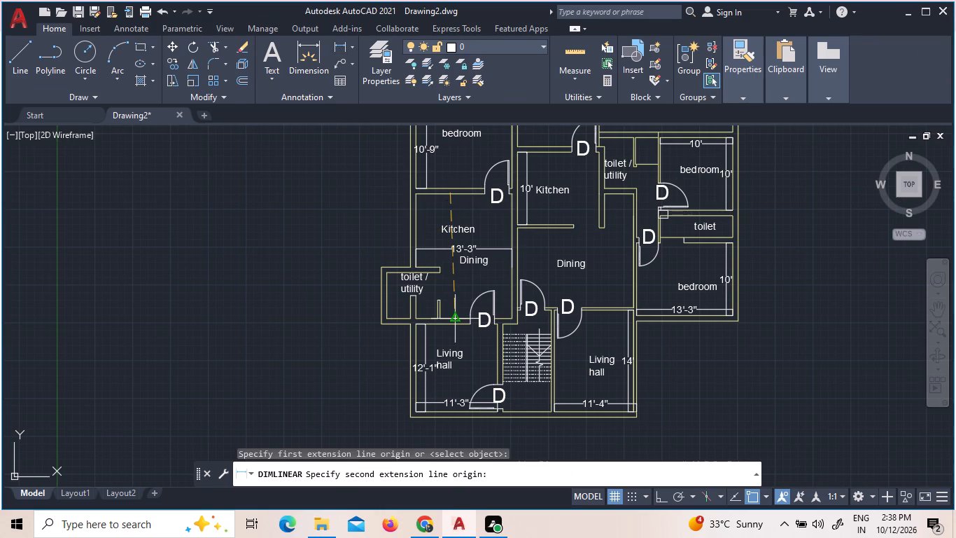
left_click(456, 317)
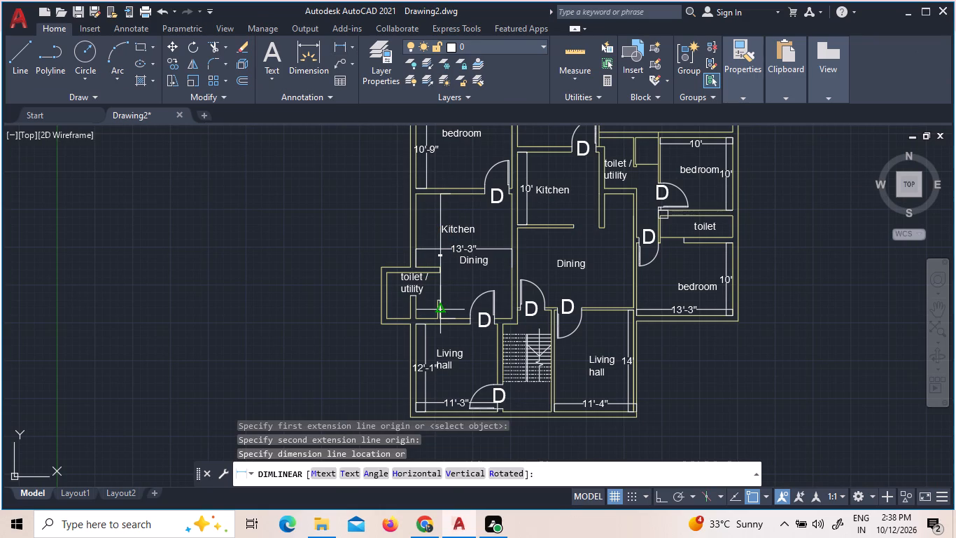
scroll(447, 313, "up", 2)
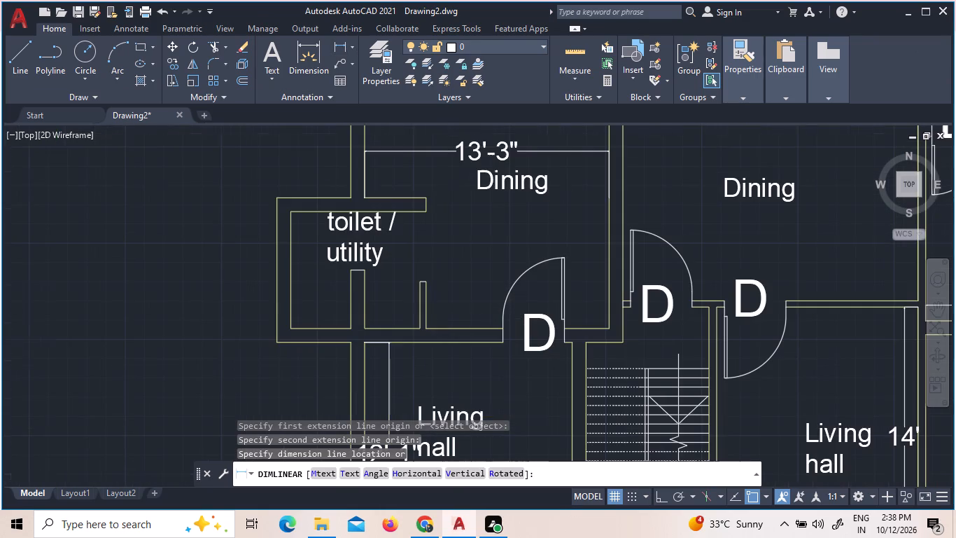
left_click(438, 308)
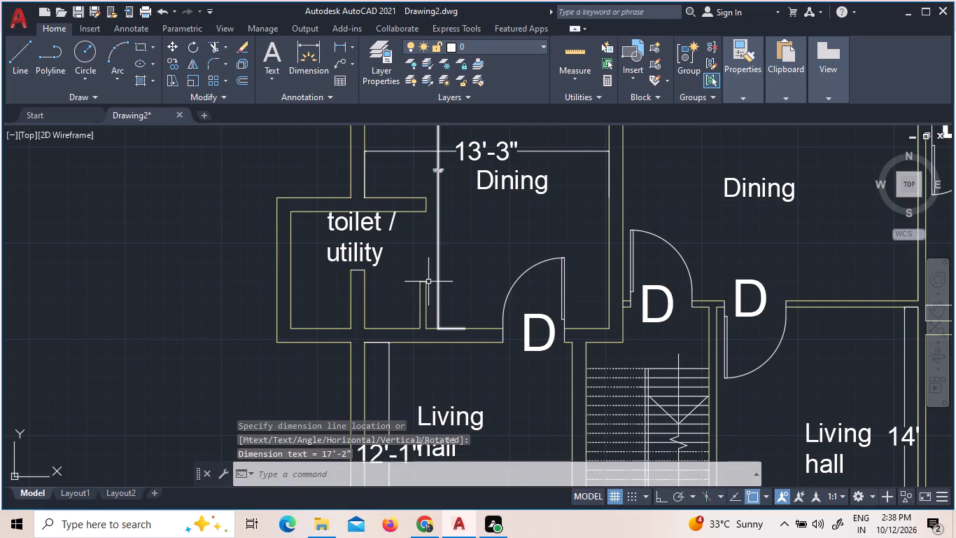
Set the text height of the western kitchen and dining area's length dimension to 1'.
left_click(444, 173)
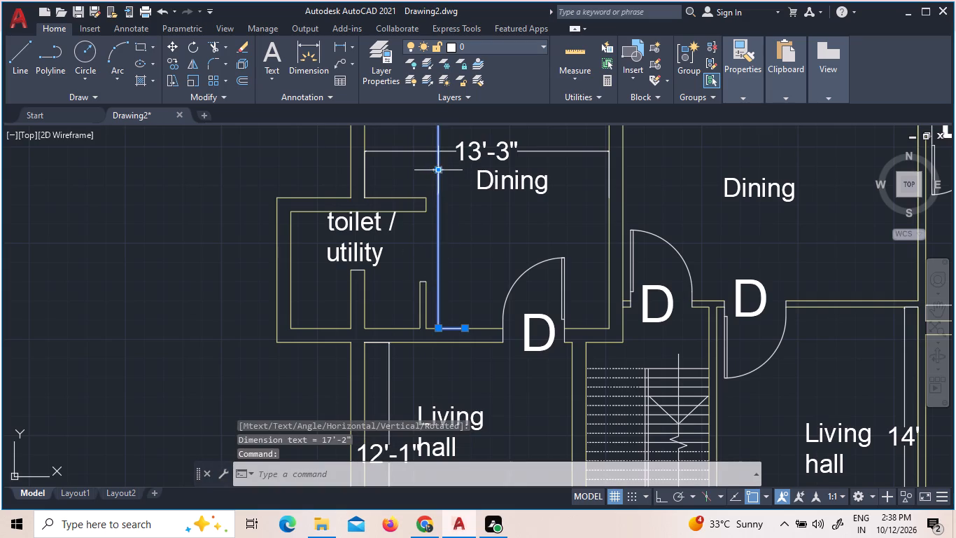
triple_click(439, 171)
scroll(438, 170, "up", 2)
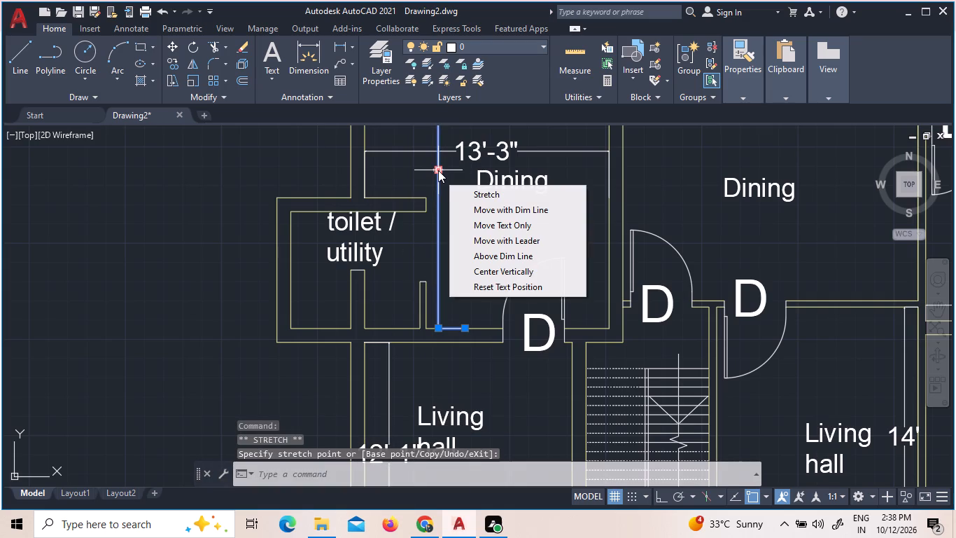
left_click(445, 184)
left_click(447, 179)
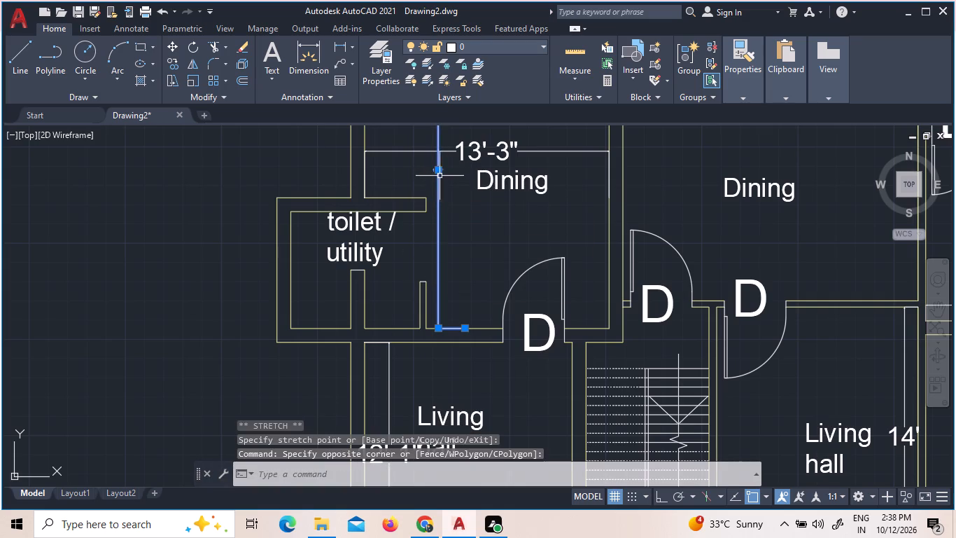
scroll(433, 170, "up", 6)
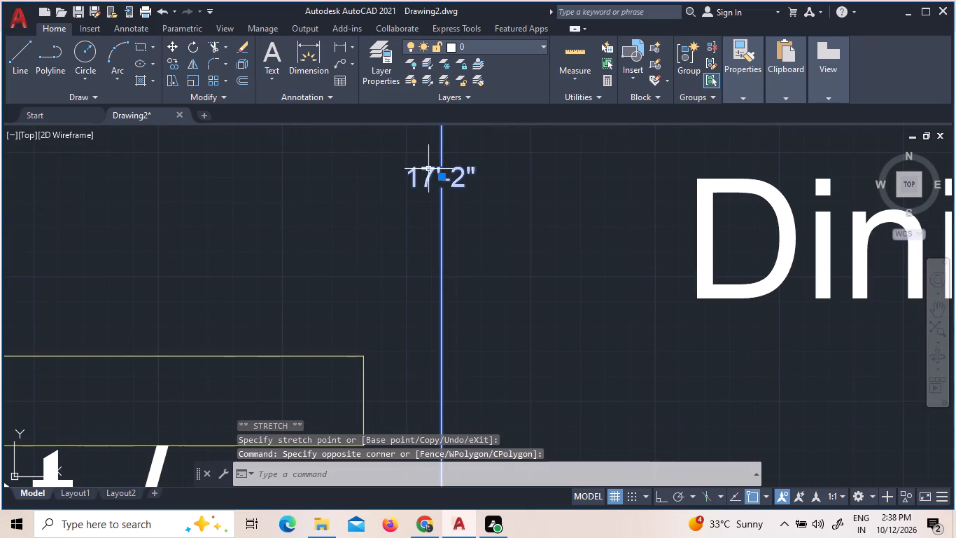
triple_click(430, 171)
left_click(430, 171)
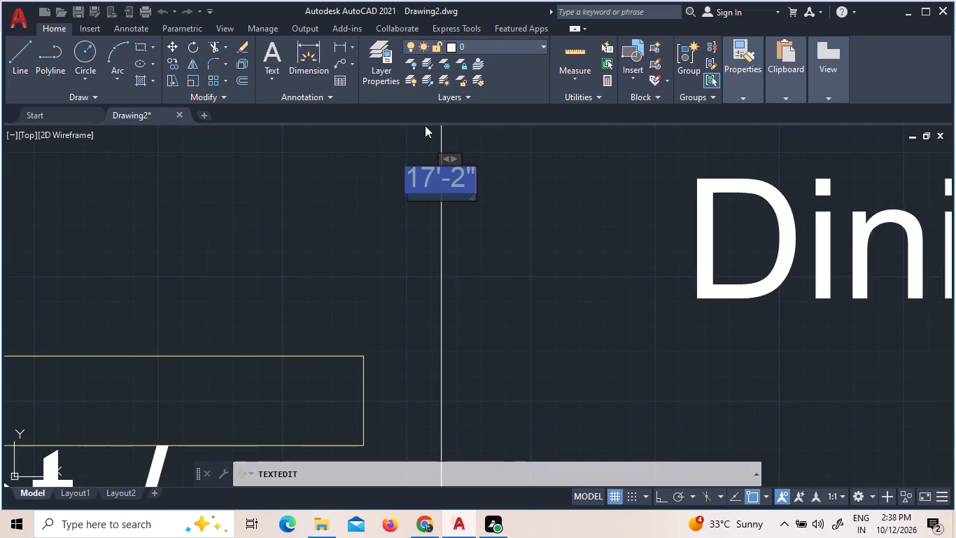
left_click(200, 62)
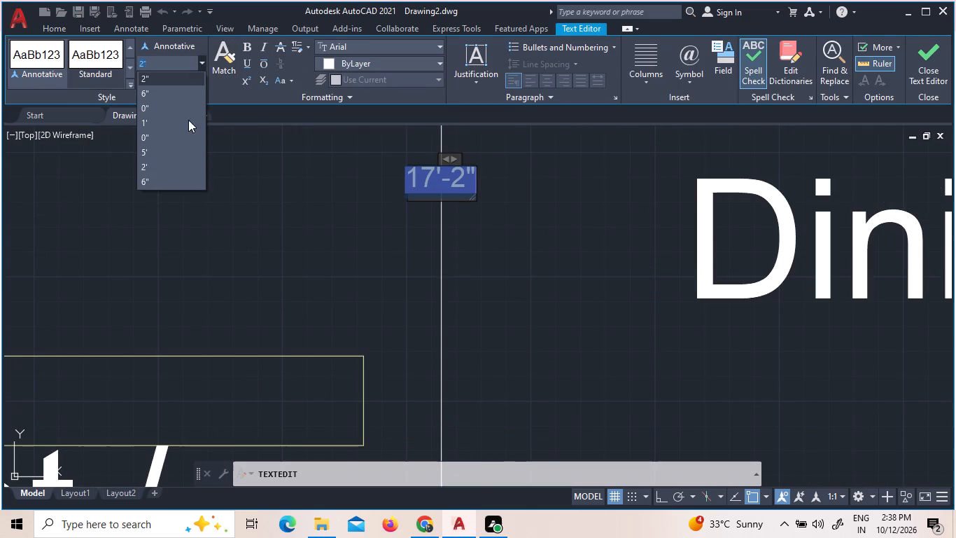
left_click(184, 127)
left_click(570, 382)
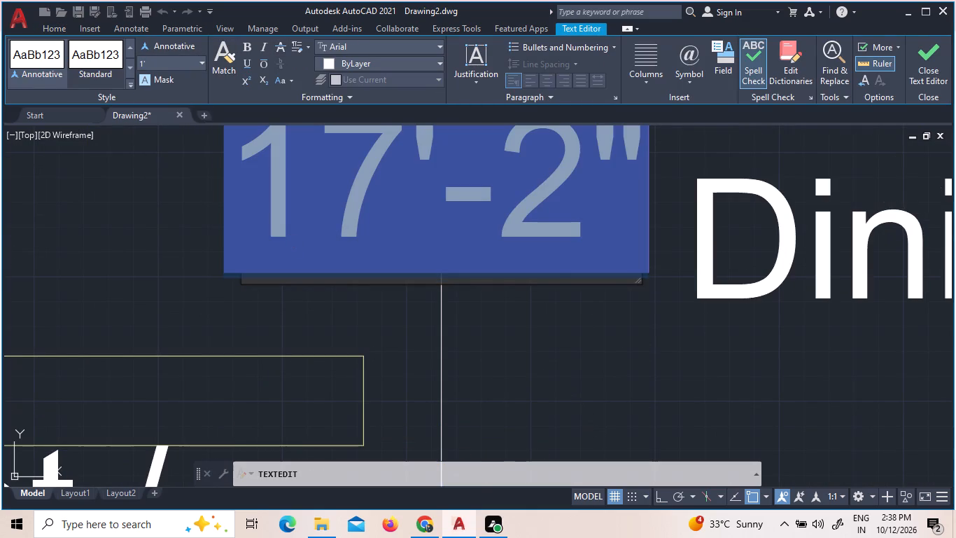
Add a horizontal linear dimension across the eastern kitchen between its side walls, placing it above the room label.
scroll(568, 382, "down", 11)
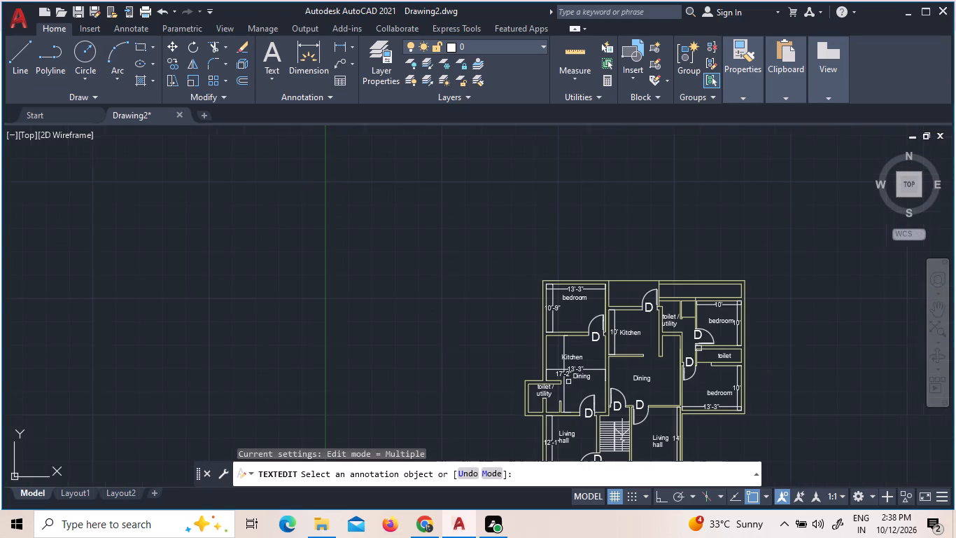
scroll(698, 401, "up", 2)
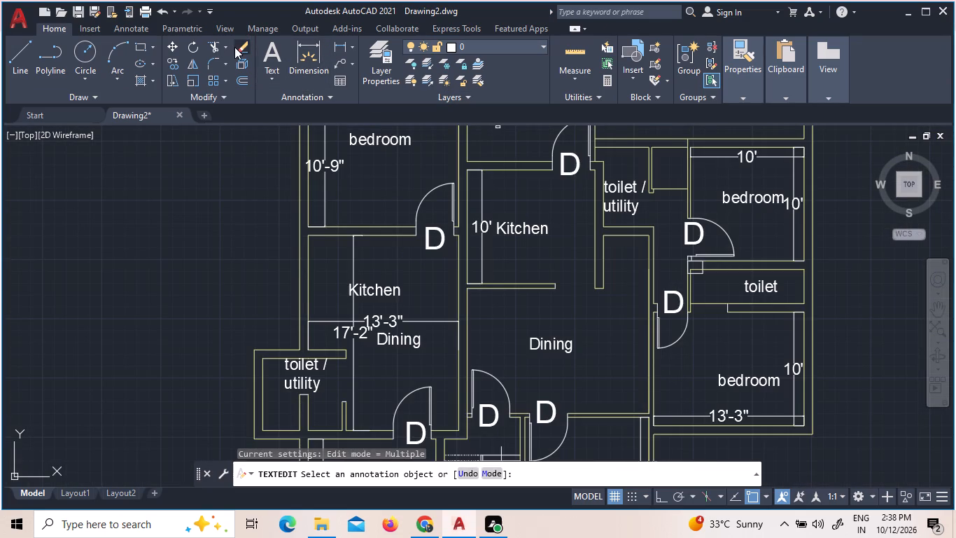
left_click(343, 45)
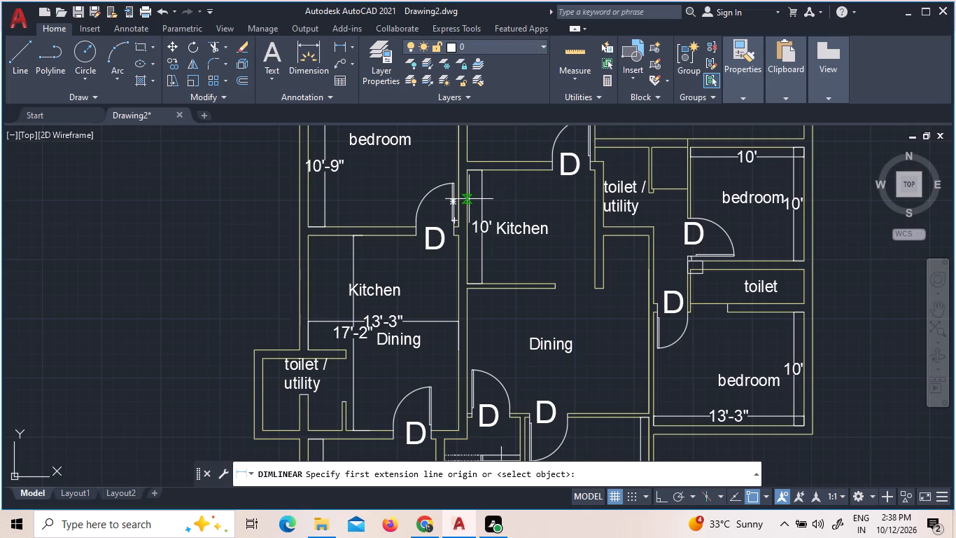
scroll(467, 199, "up", 3)
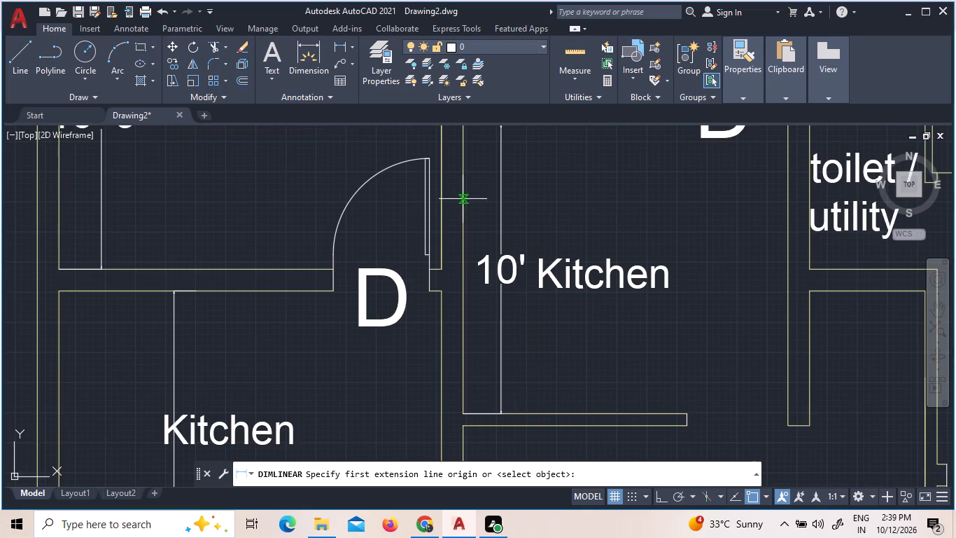
left_click(463, 200)
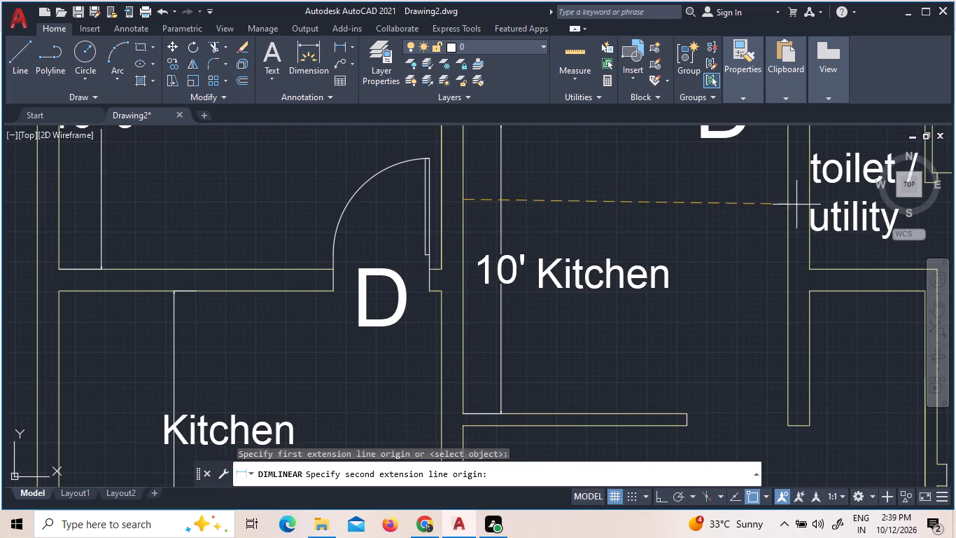
left_click(787, 200)
left_click(772, 189)
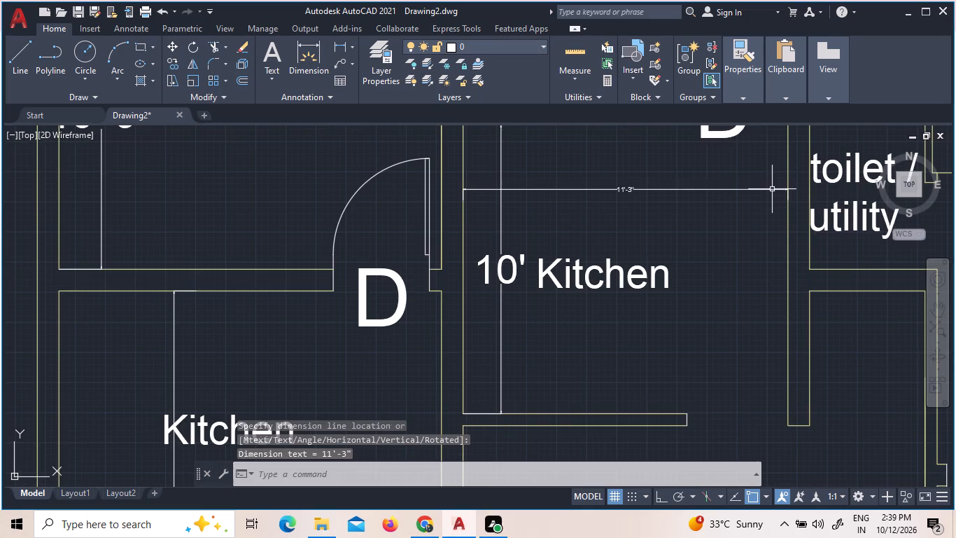
Set the text height of the eastern kitchen's width dimension to 1'.
triple_click(627, 187)
double_click(627, 187)
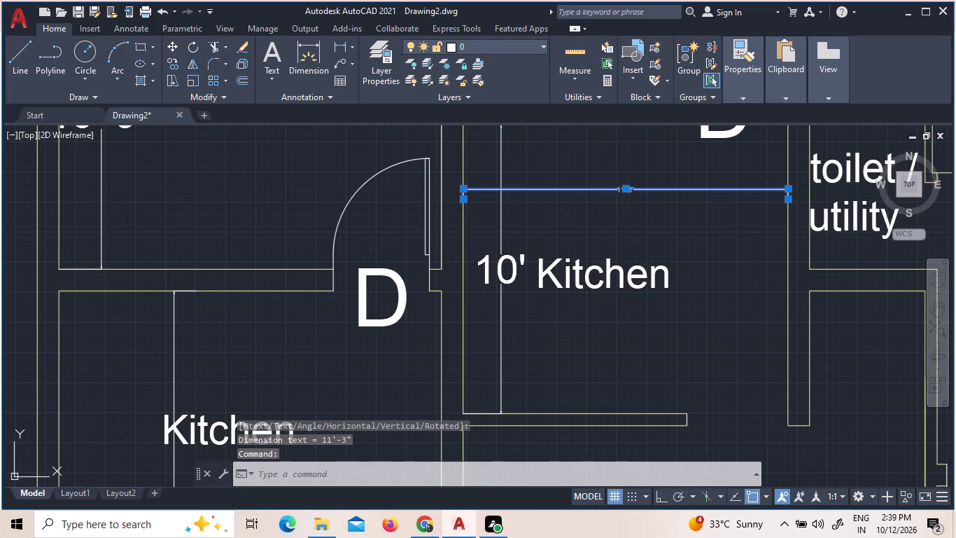
left_click(627, 187)
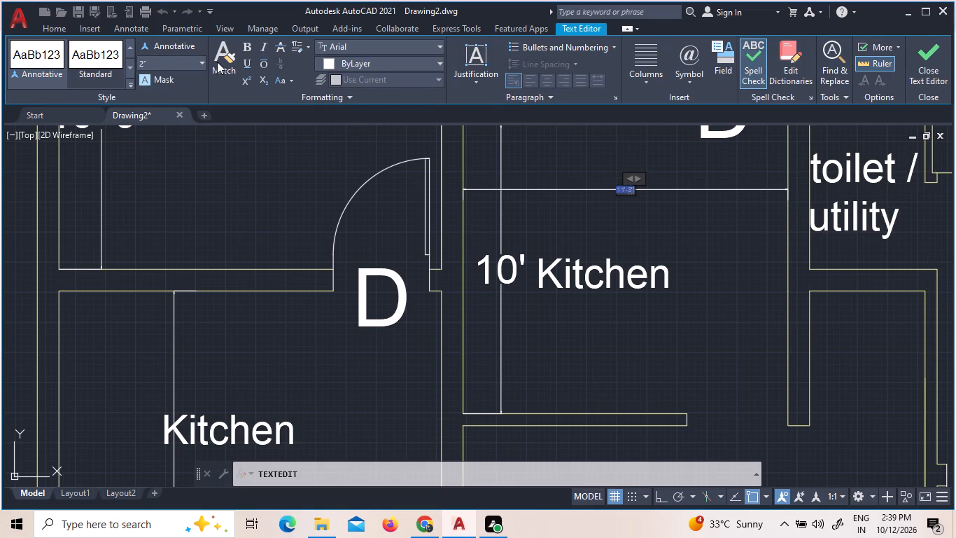
left_click(204, 61)
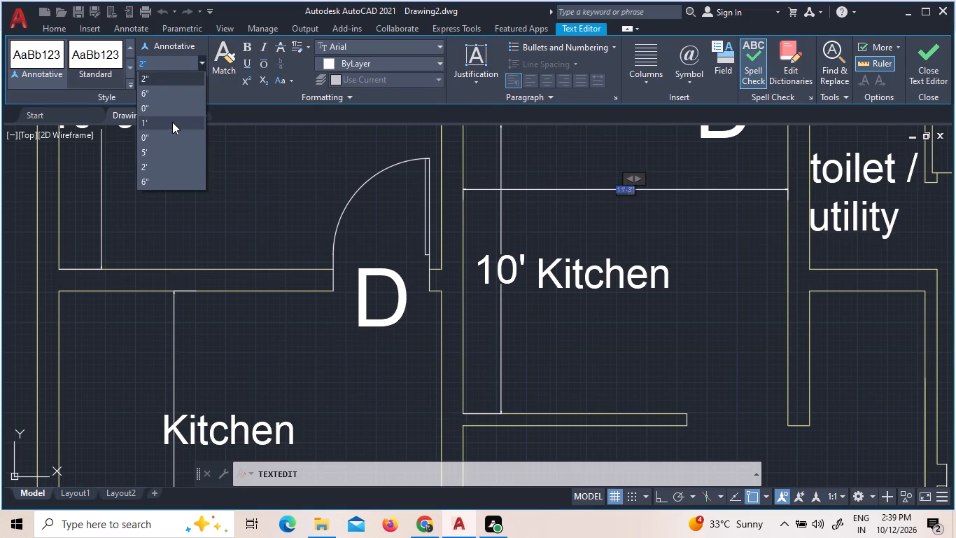
left_click(172, 122)
left_click(652, 233)
Add a horizontal linear dimension across the eastern dining room between its side walls, placing it just below the room label.
scroll(652, 233, "down", 2)
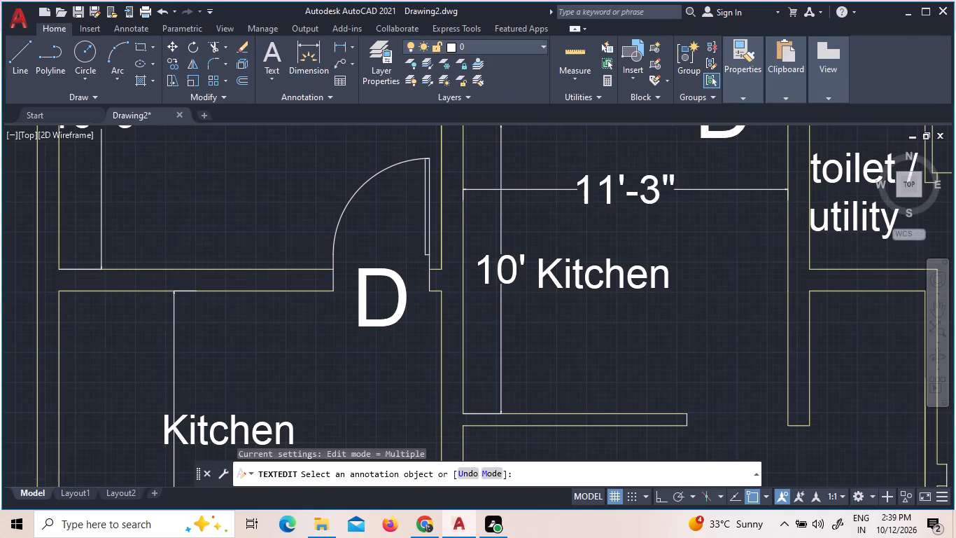
scroll(652, 233, "down", 3)
scroll(685, 305, "up", 2)
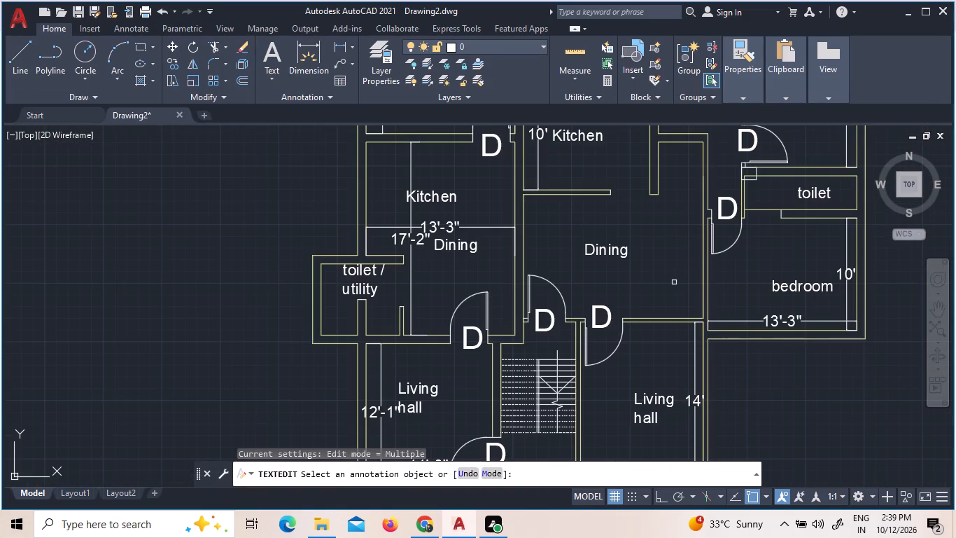
scroll(757, 291, "up", 2)
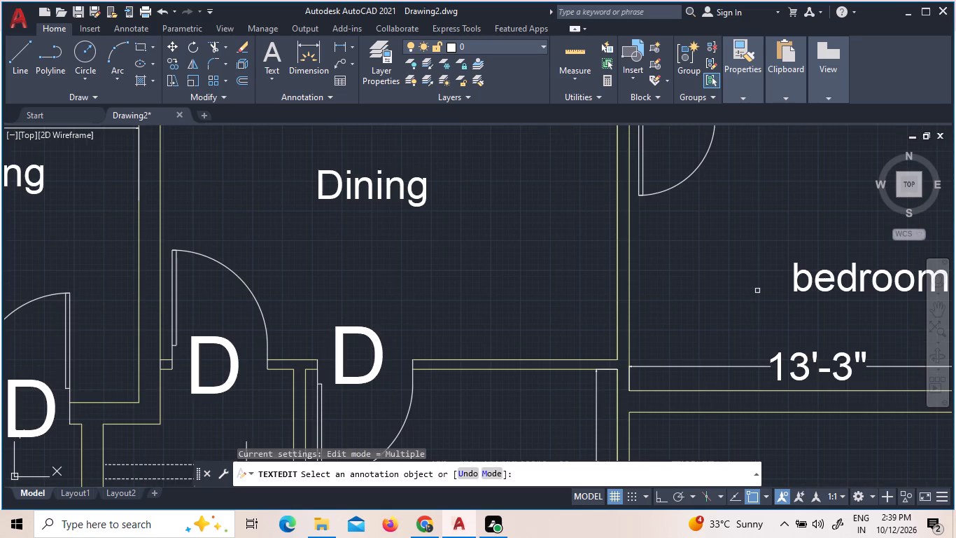
left_click(341, 44)
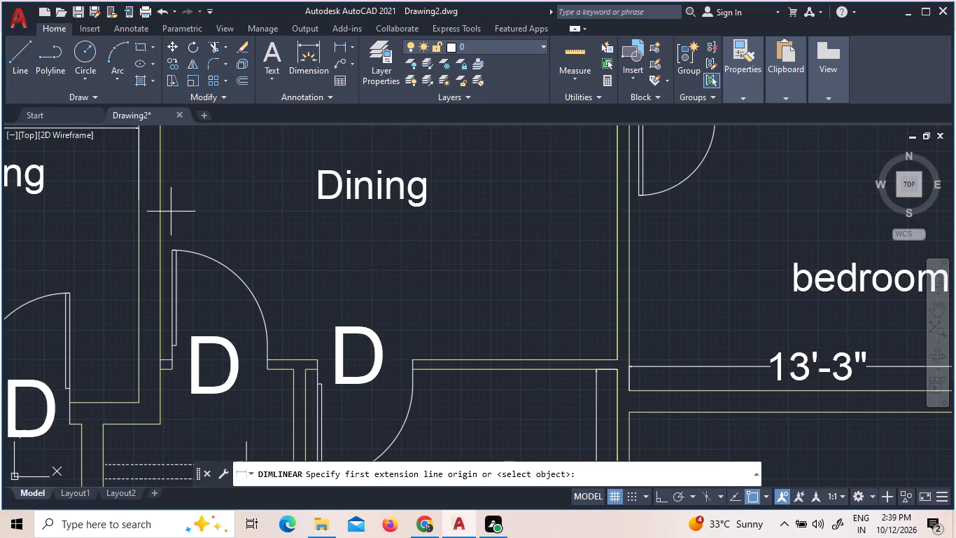
left_click(162, 202)
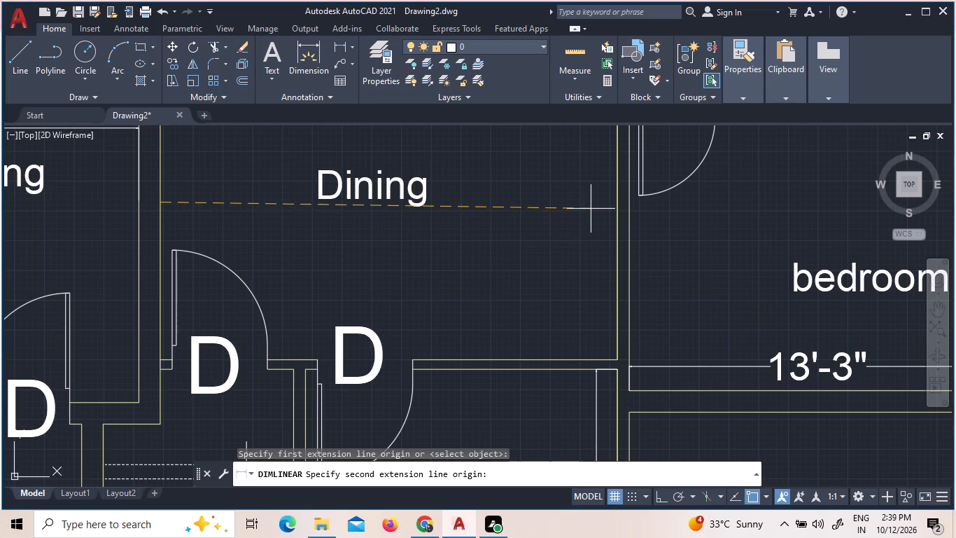
left_click(614, 204)
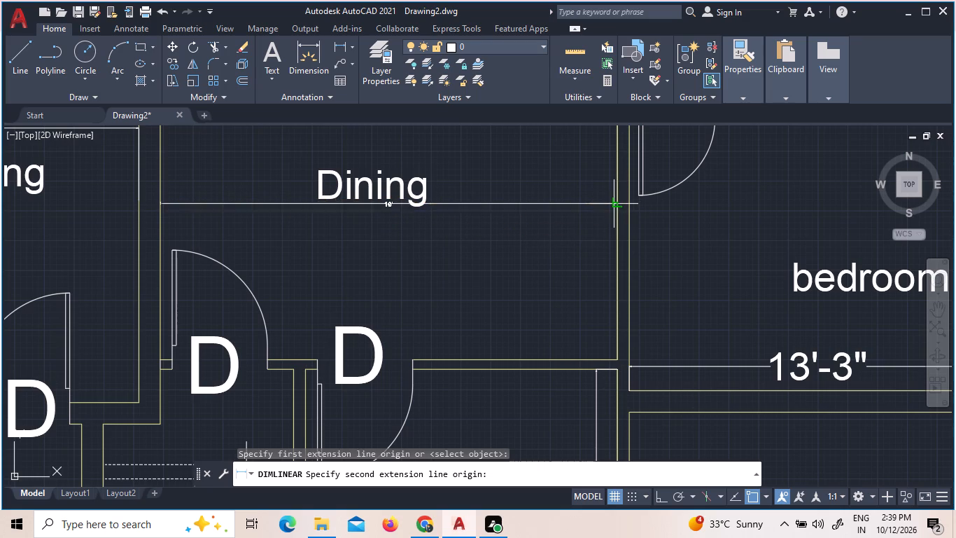
left_click(605, 221)
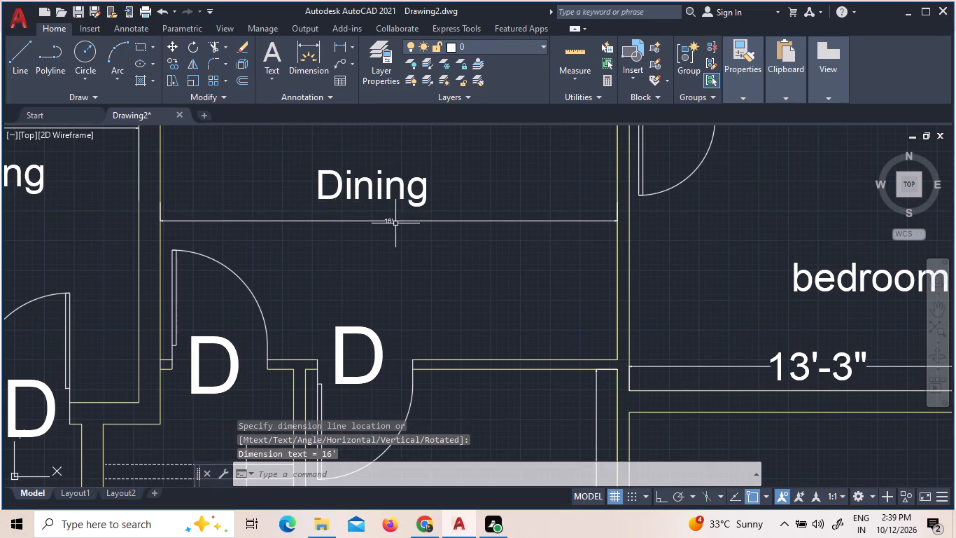
Set the text height of the eastern dining room's width dimension to 1'.
left_click(395, 223)
left_click(382, 216)
left_click(384, 216)
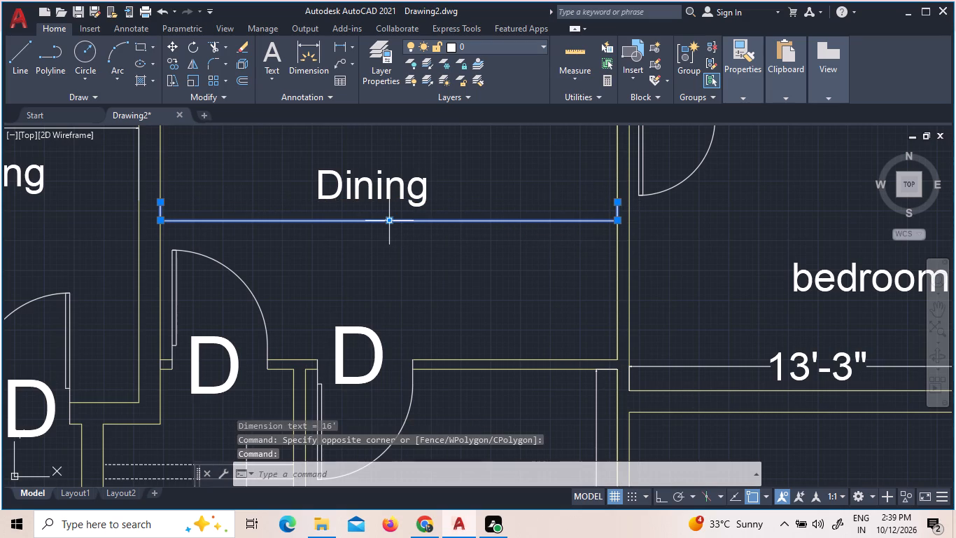
triple_click(388, 221)
scroll(388, 221, "up", 3)
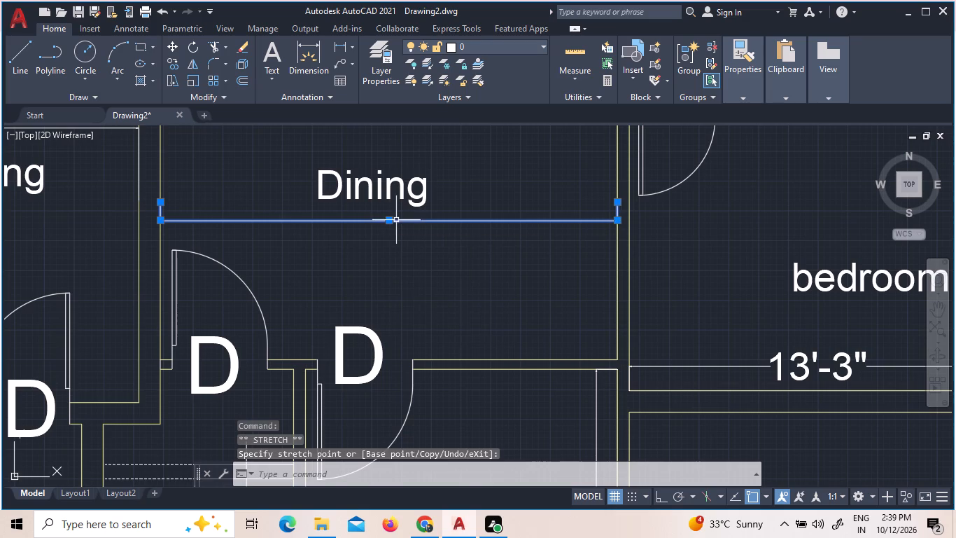
left_click(416, 213)
left_click(377, 225)
scroll(388, 227, "up", 3)
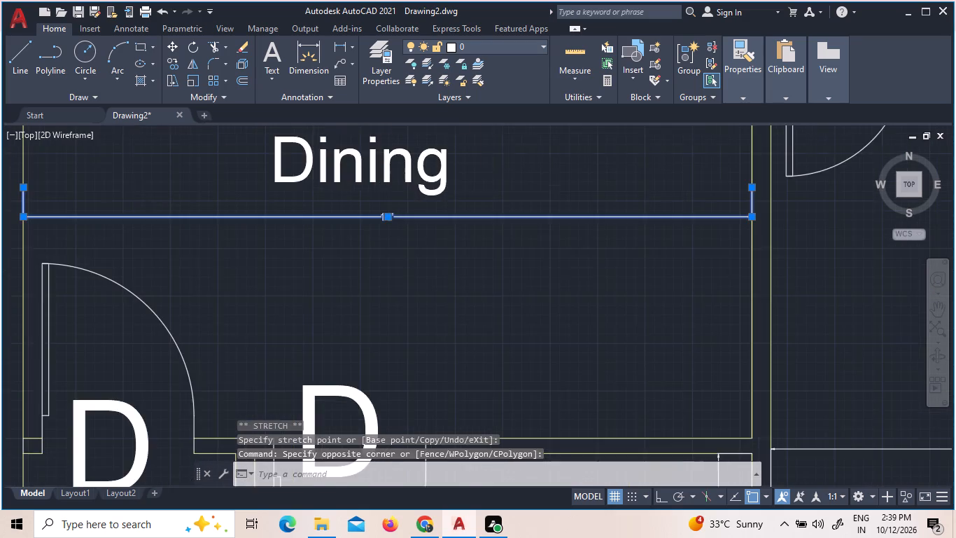
scroll(388, 221, "up", 6)
triple_click(342, 183)
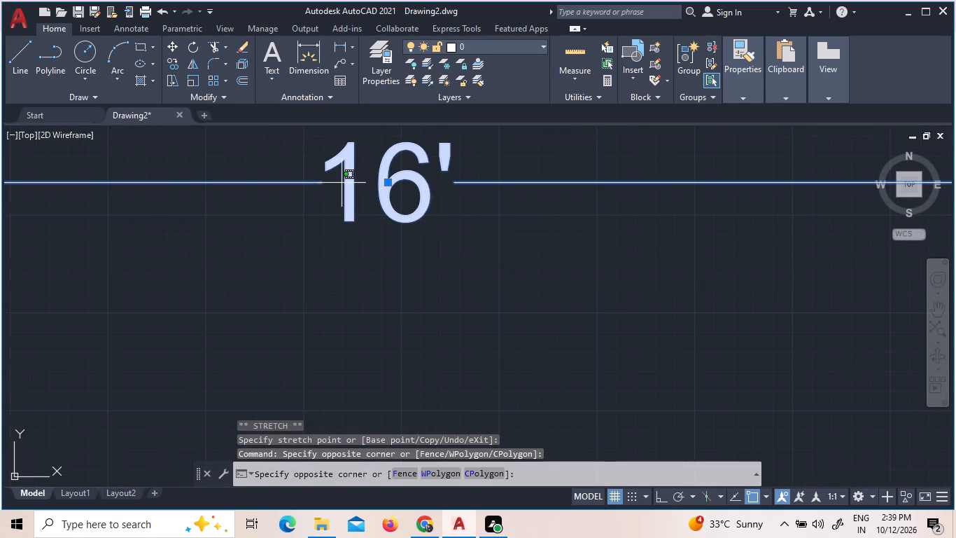
triple_click(345, 183)
left_click(345, 183)
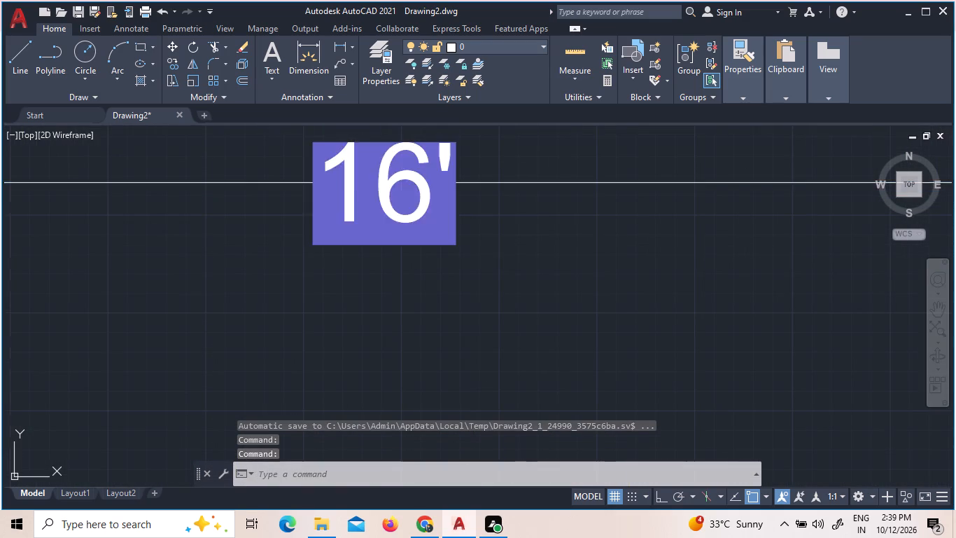
left_click(204, 61)
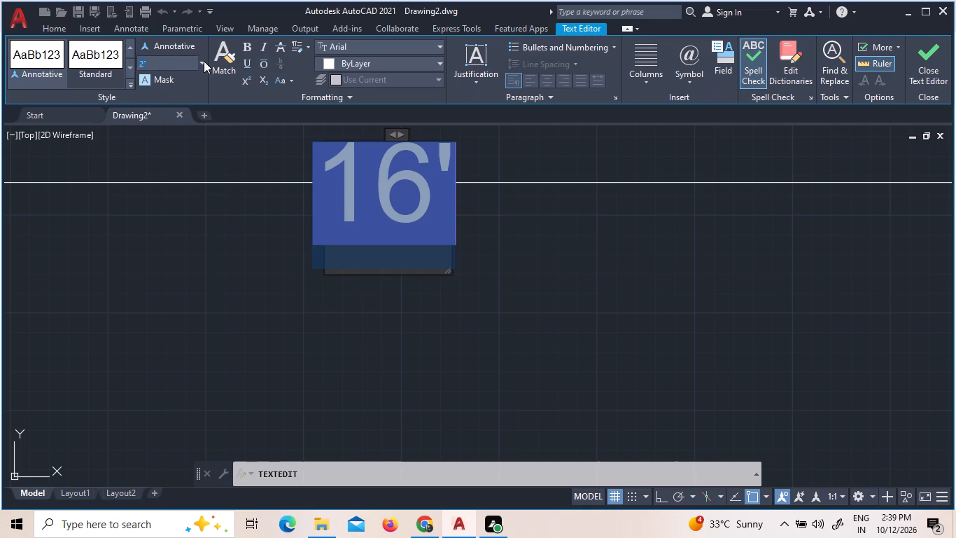
left_click(175, 120)
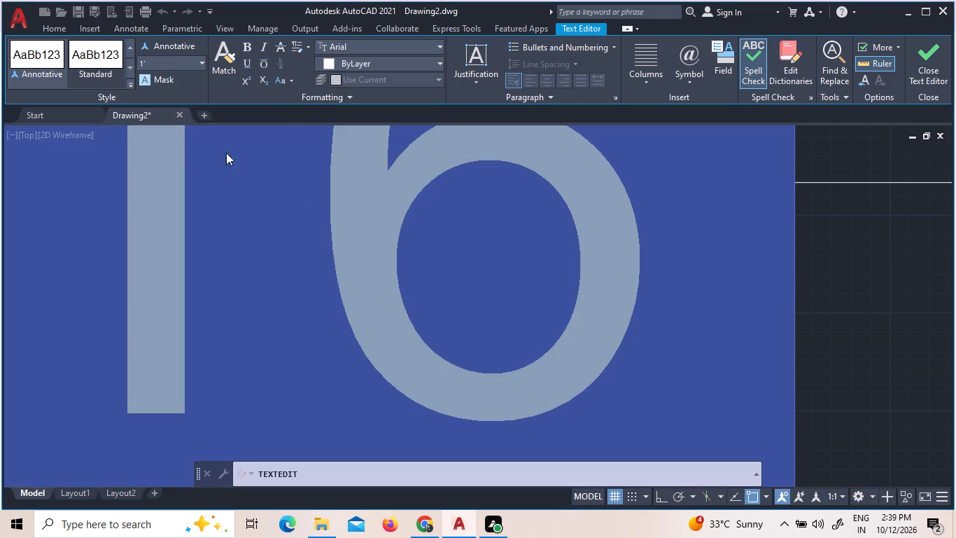
left_click(843, 375)
Add a vertical linear dimension across the eastern dining room, from the kitchen partition to the south wall, placing it west of the room label.
scroll(834, 369, "down", 12)
middle_click_drag(796, 336, 700, 310)
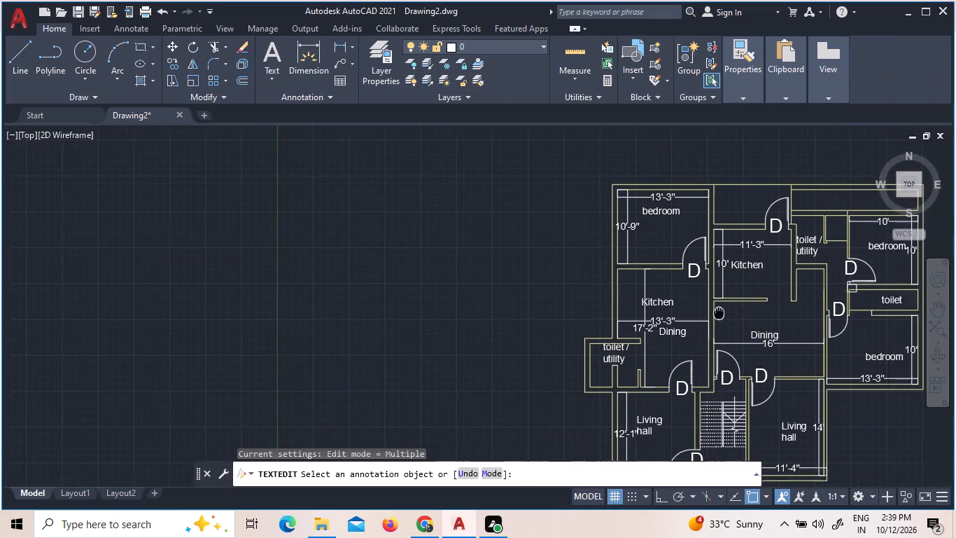
middle_click_drag(700, 310, 665, 301)
scroll(752, 307, "up", 1)
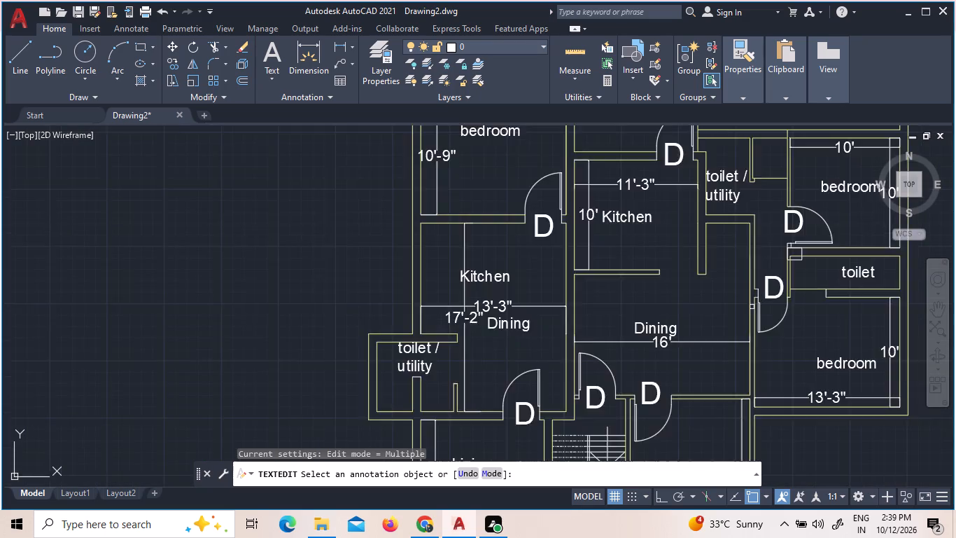
scroll(752, 307, "up", 1)
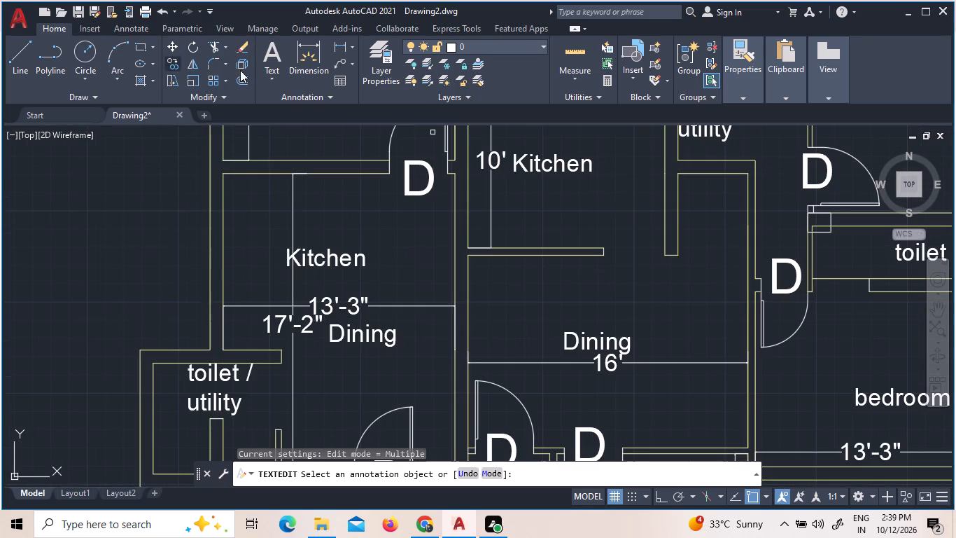
left_click(339, 47)
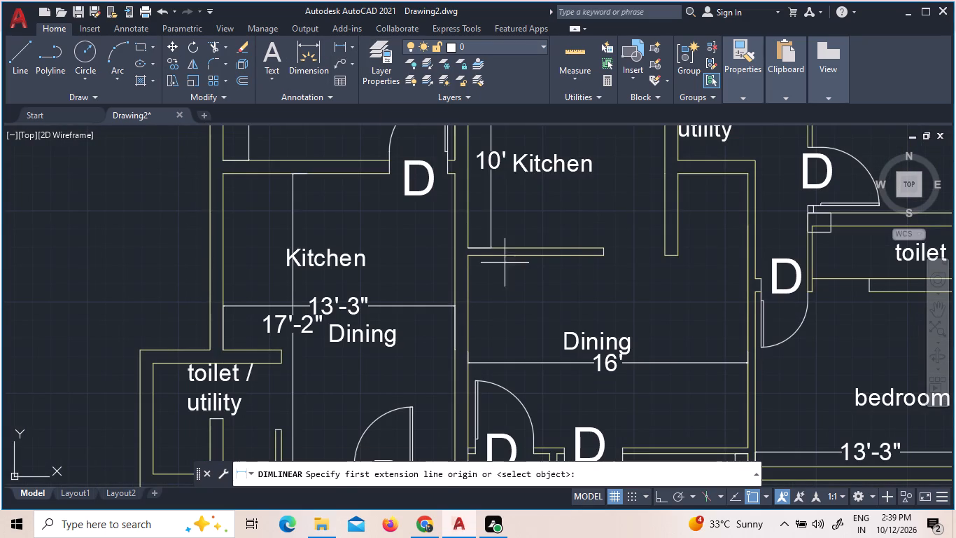
left_click(547, 256)
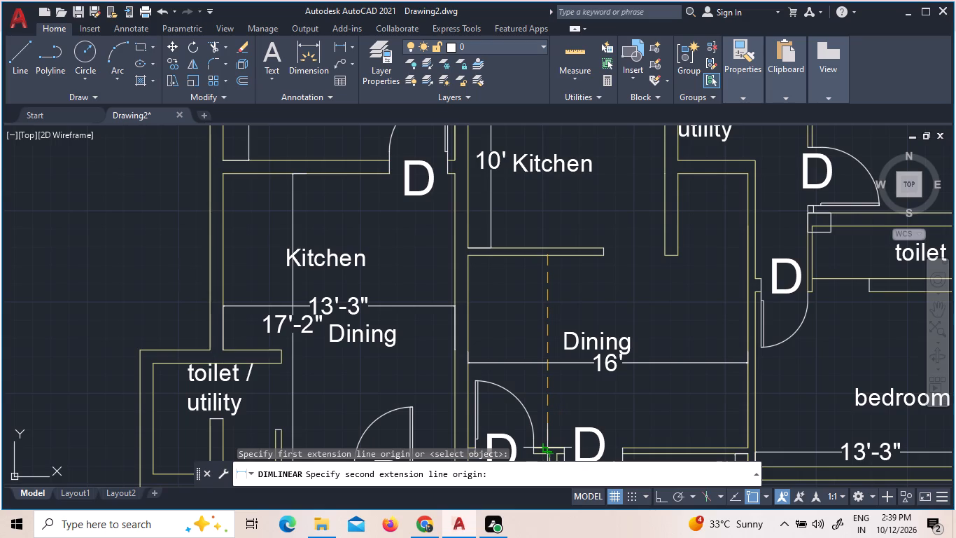
scroll(550, 449, "up", 2)
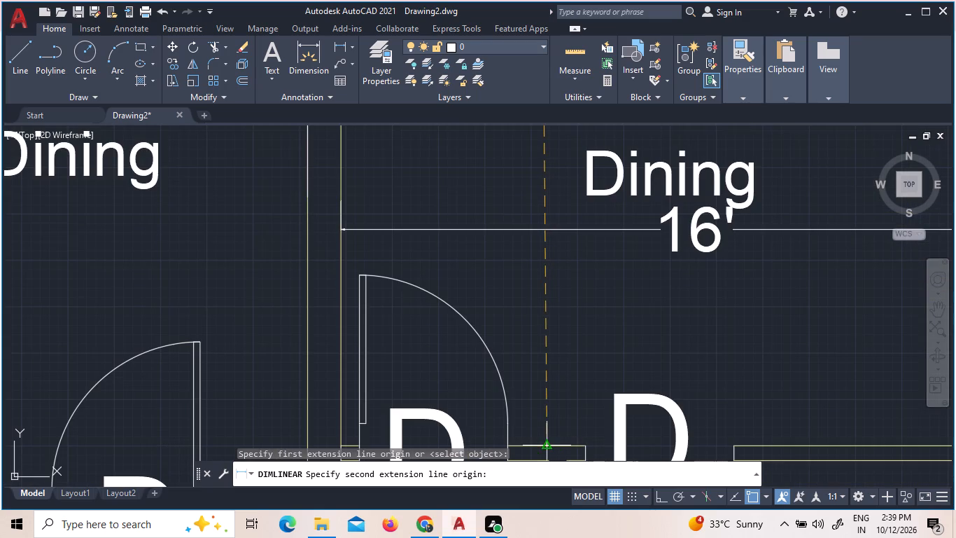
left_click(547, 443)
left_click(527, 443)
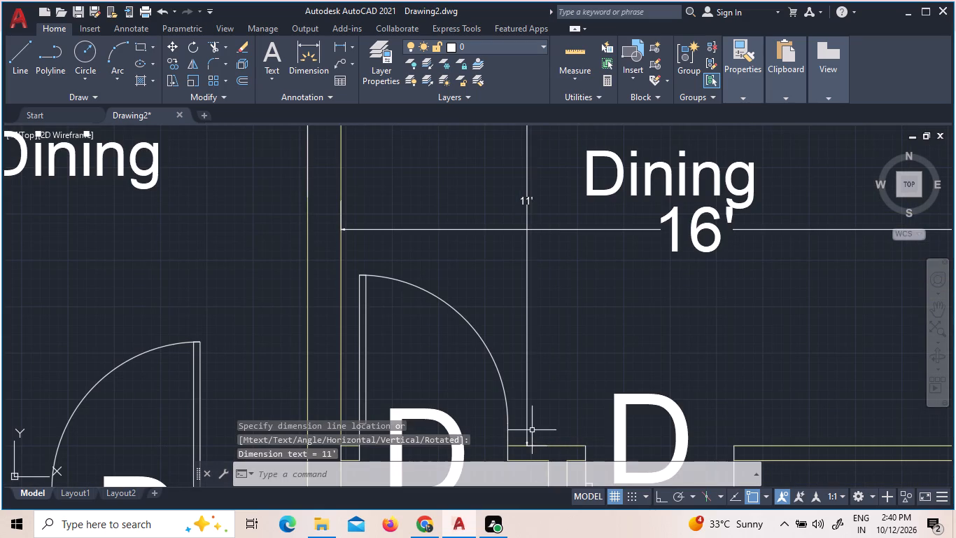
Set the text height of the eastern dining room's vertical dimension to 1'.
triple_click(528, 199)
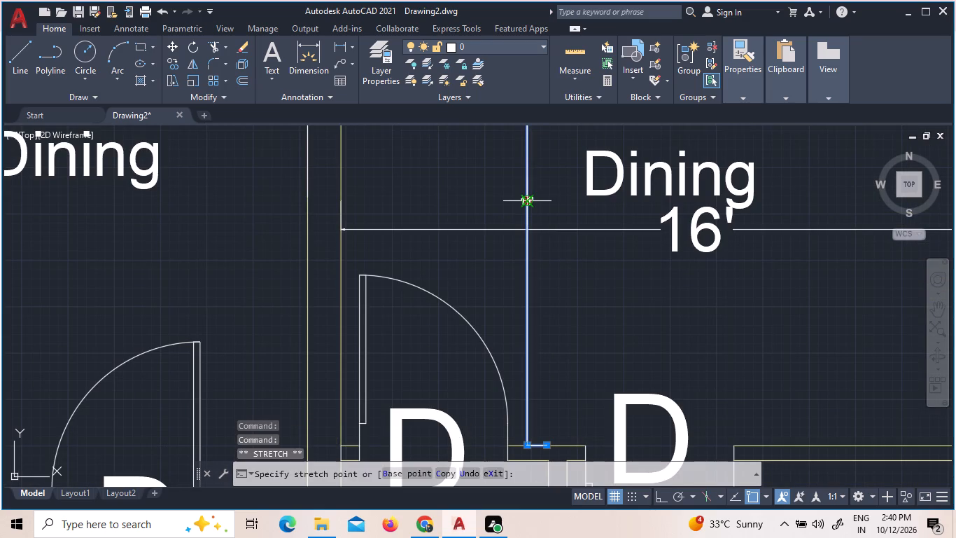
scroll(530, 199, "up", 6)
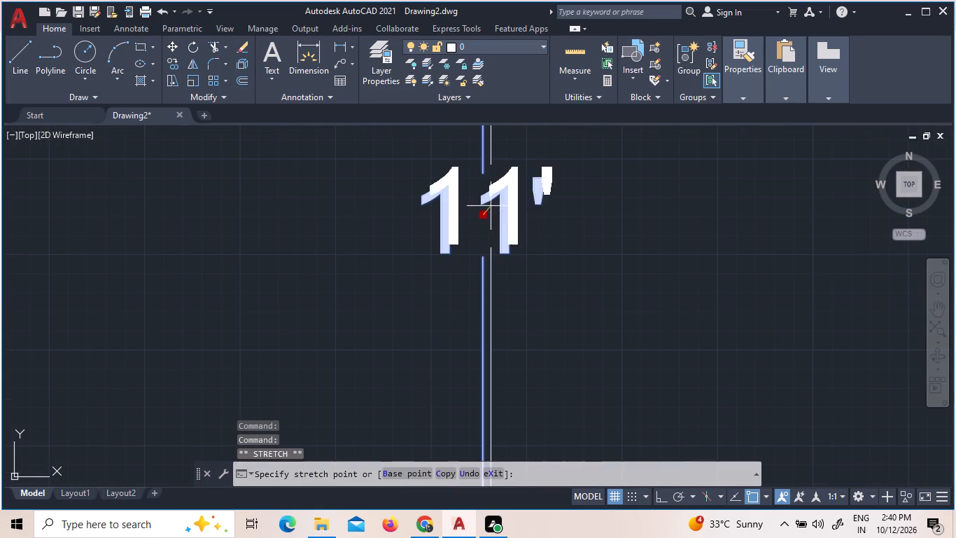
key("Escape")
triple_click(501, 228)
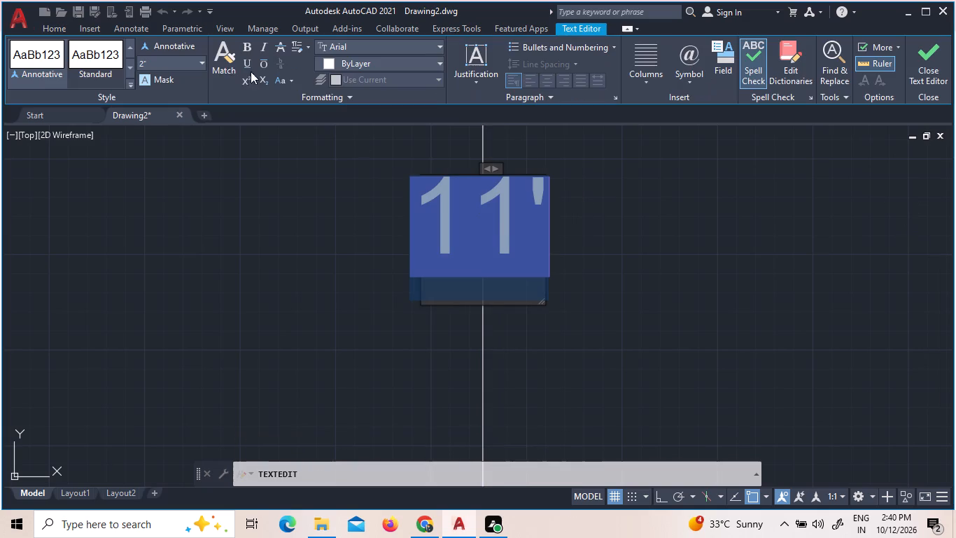
left_click(197, 60)
left_click(198, 63)
left_click(169, 120)
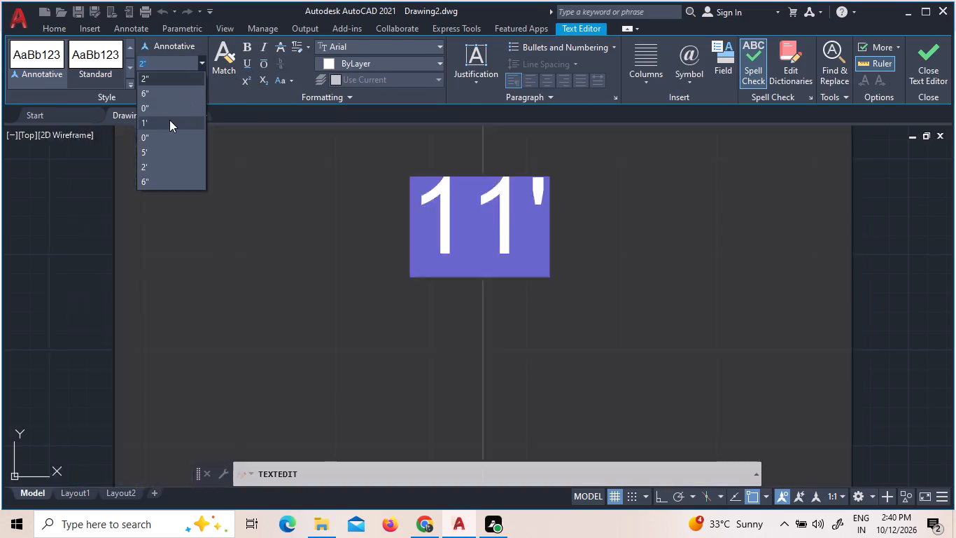
scroll(171, 121, "down", 7)
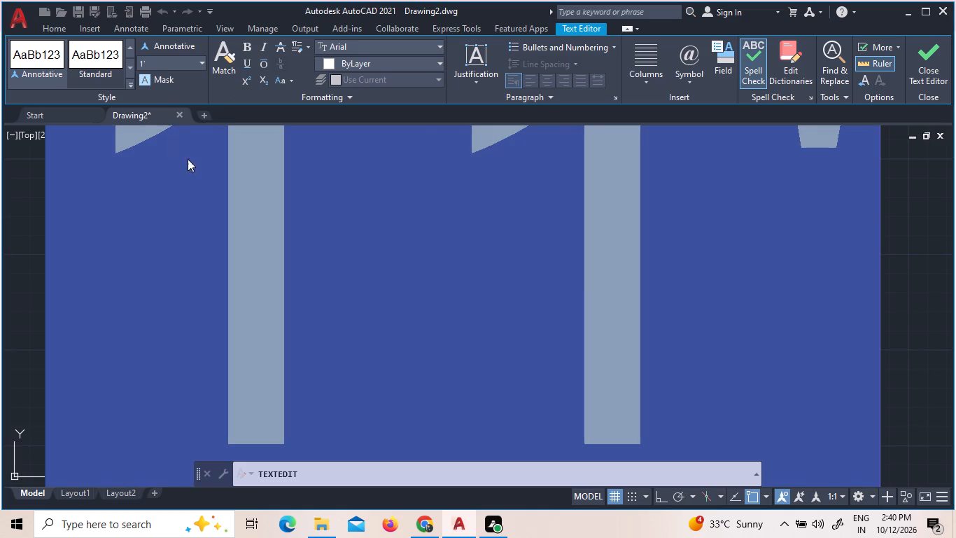
scroll(202, 178, "down", 6)
left_click(269, 242)
Add a horizontal linear dimension across the eastern toilet/utility, from its west wall to the bedroom wall, placing it between the label's two lines.
scroll(278, 244, "down", 6)
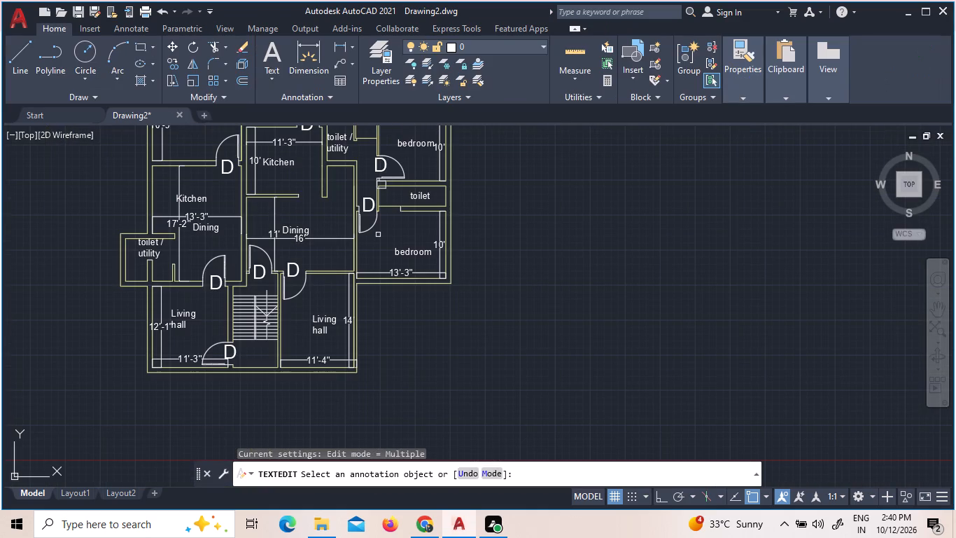
scroll(407, 248, "down", 1)
scroll(369, 172, "up", 2)
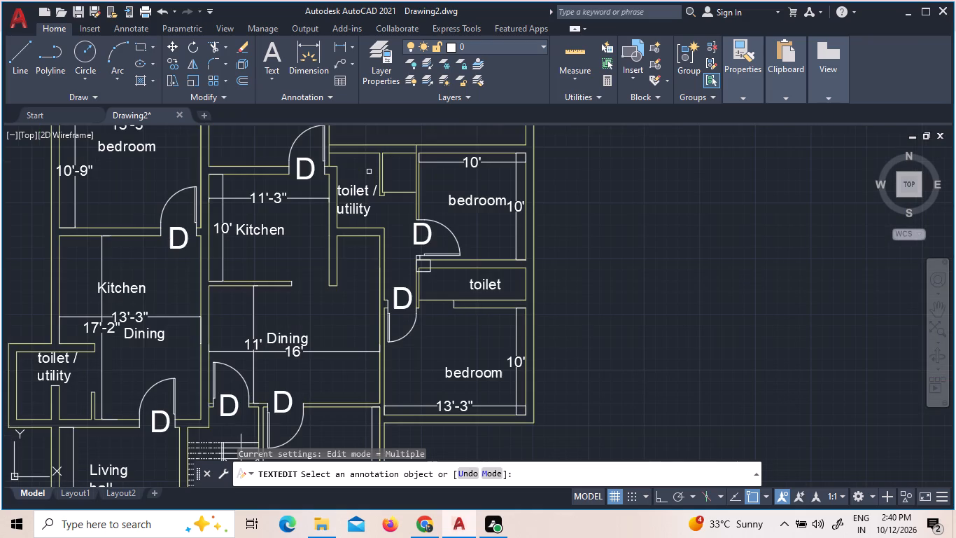
left_click(339, 46)
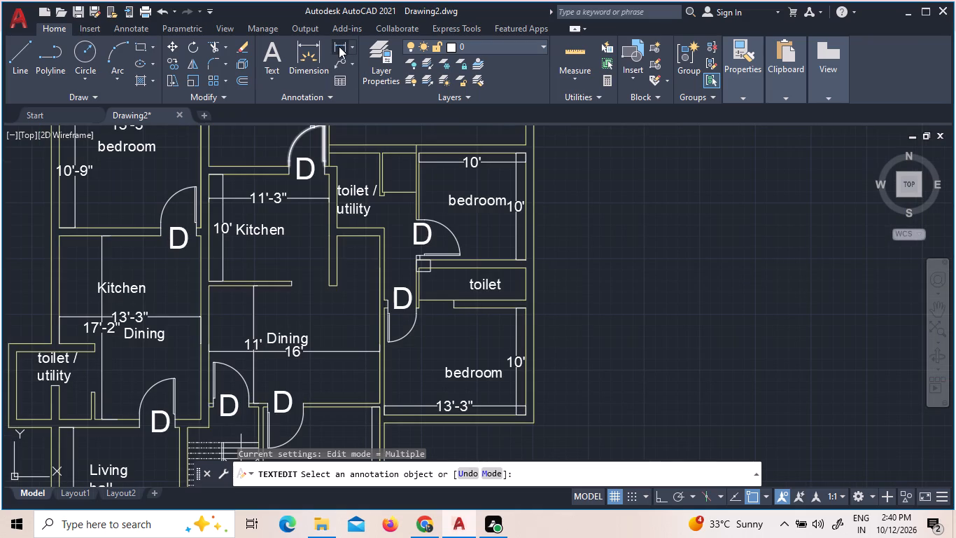
left_click(340, 198)
scroll(419, 196, "up", 3)
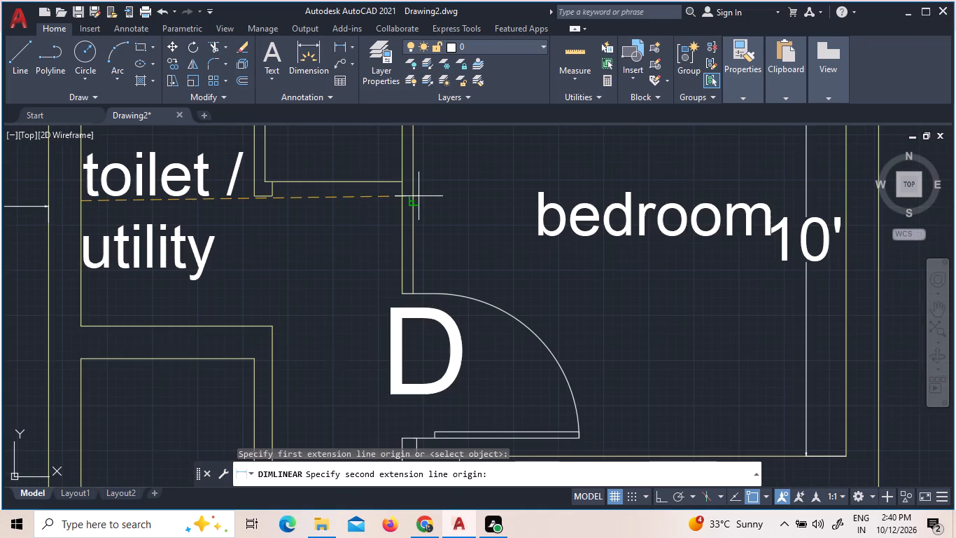
left_click(404, 201)
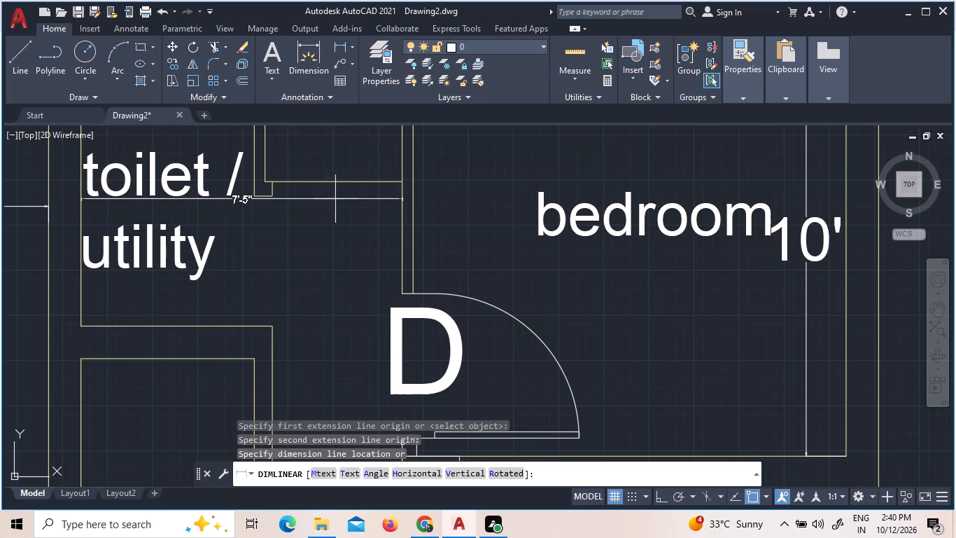
left_click(302, 212)
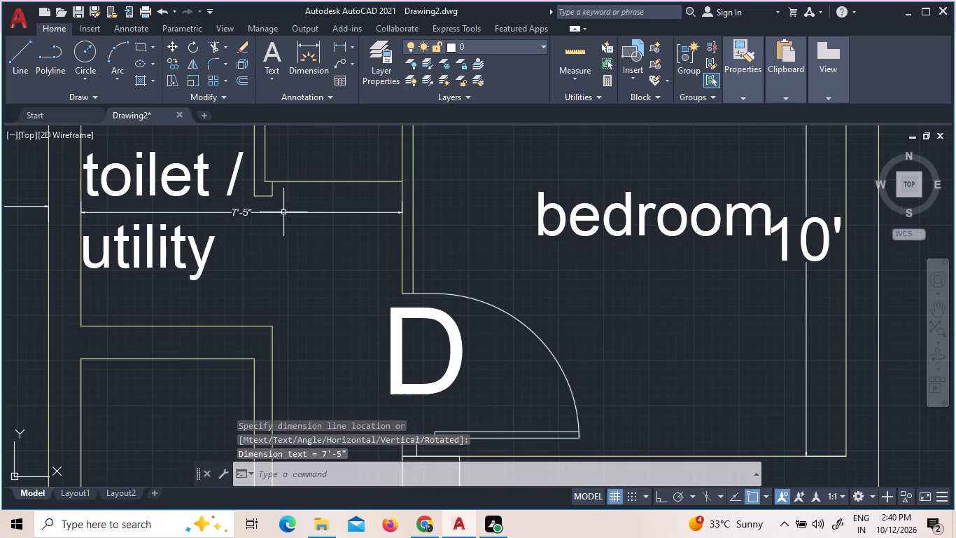
Set the text height of the eastern toilet/utility's width dimension to 1'.
left_click(253, 209)
triple_click(237, 212)
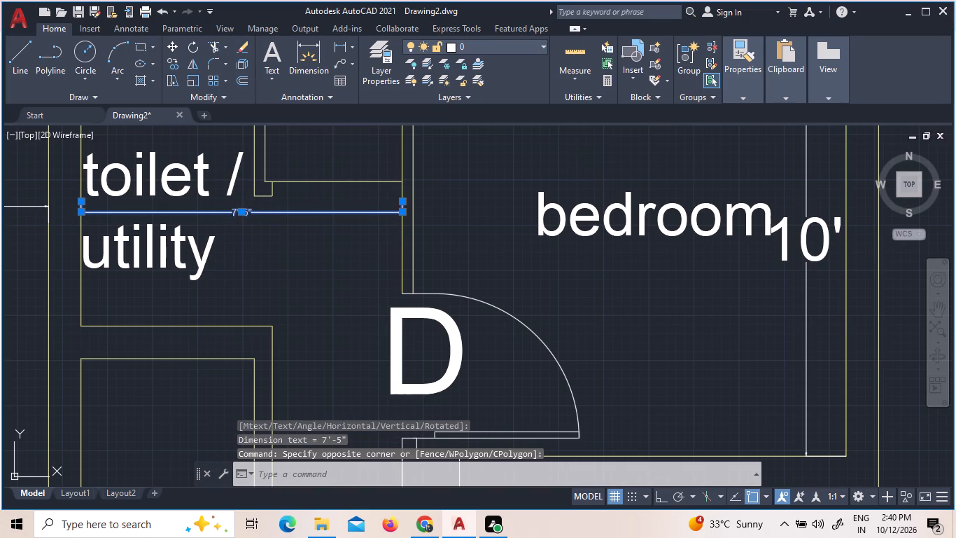
left_click(237, 212)
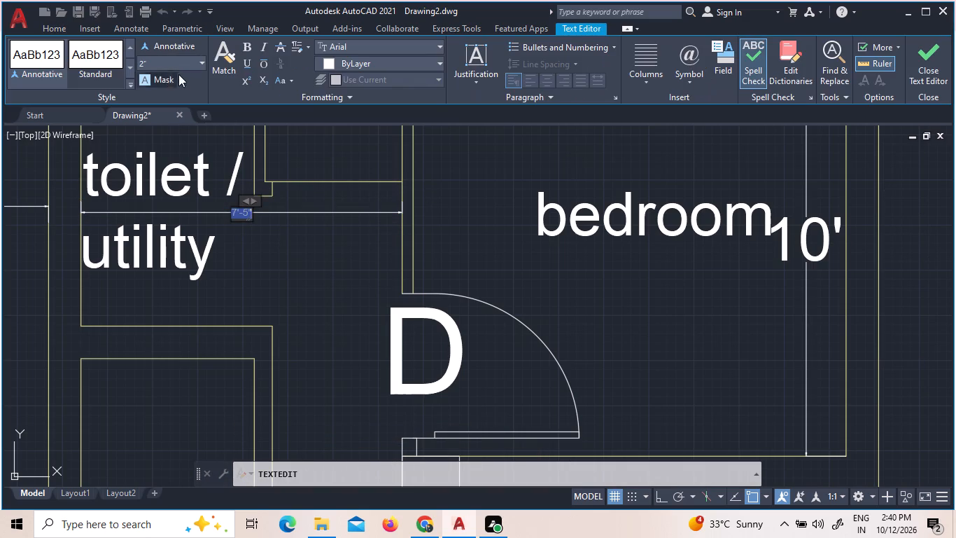
left_click(198, 65)
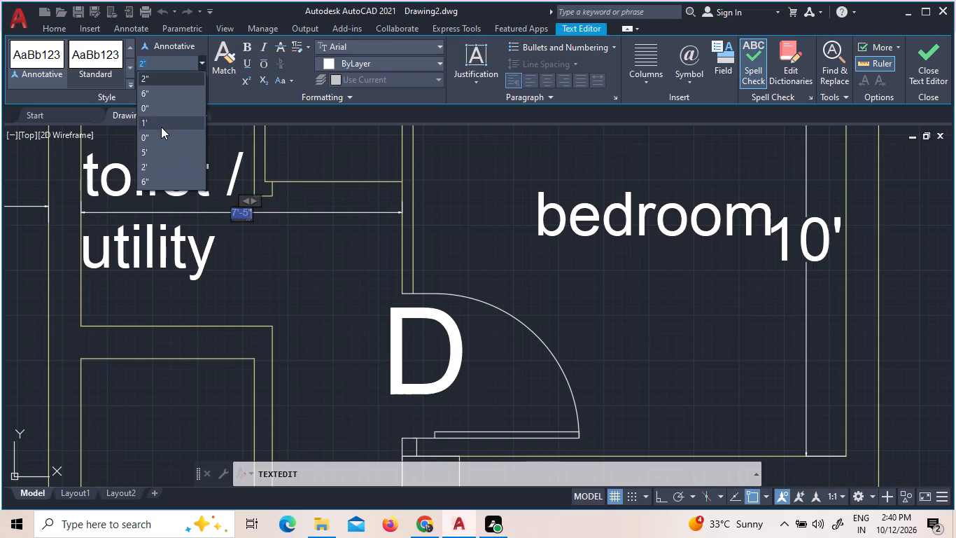
left_click(161, 127)
left_click(303, 151)
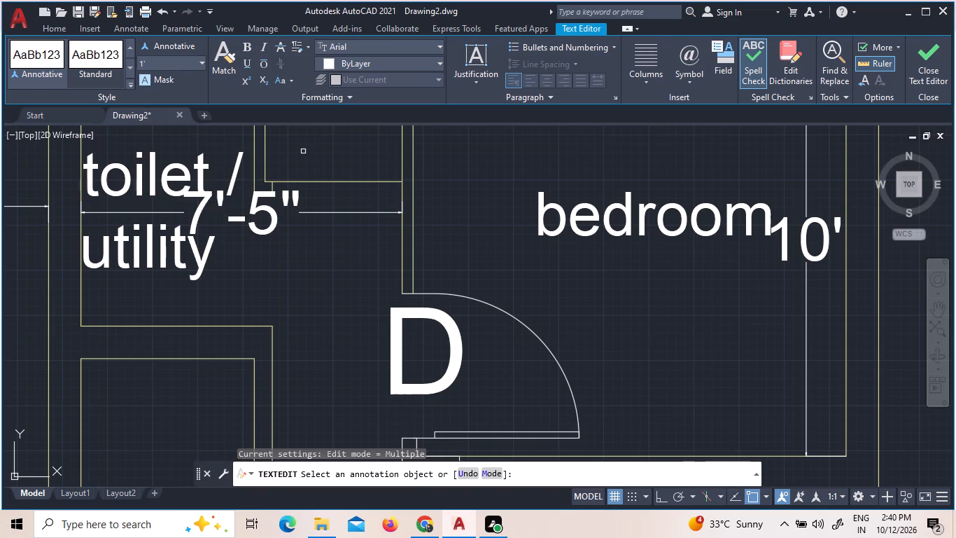
Add a vertical linear dimension across the eastern toilet/utility, from its north wall to its south wall, placing it east of the room label.
scroll(303, 151, "down", 5)
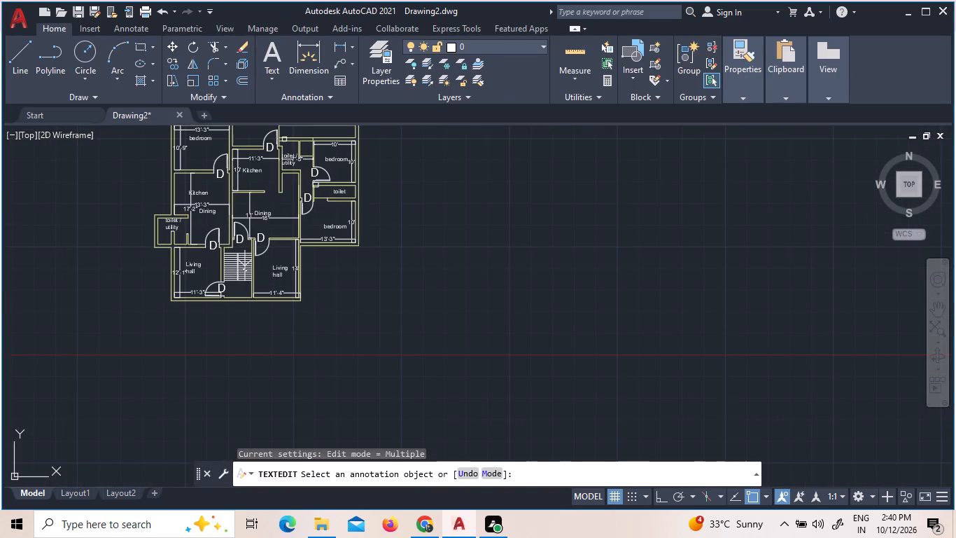
scroll(284, 139, "up", 2)
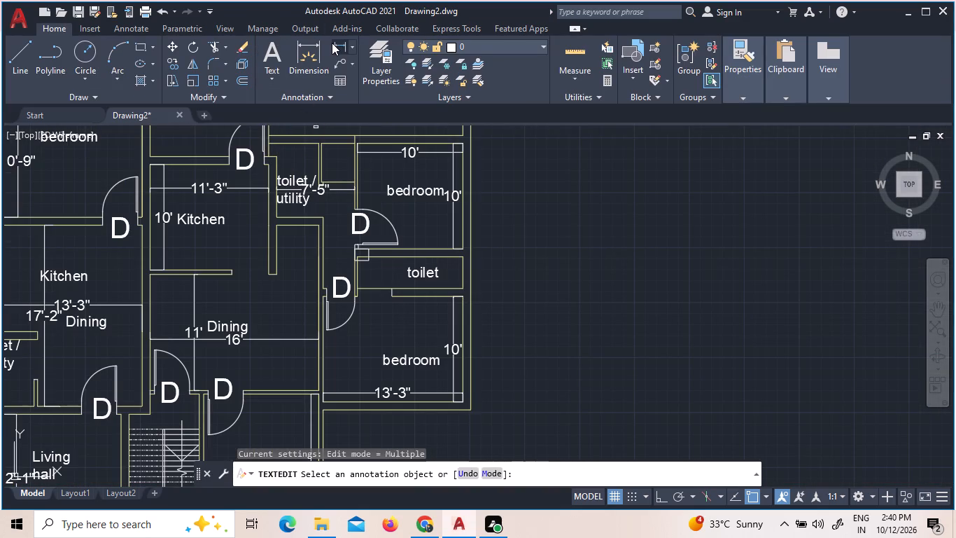
left_click(332, 43)
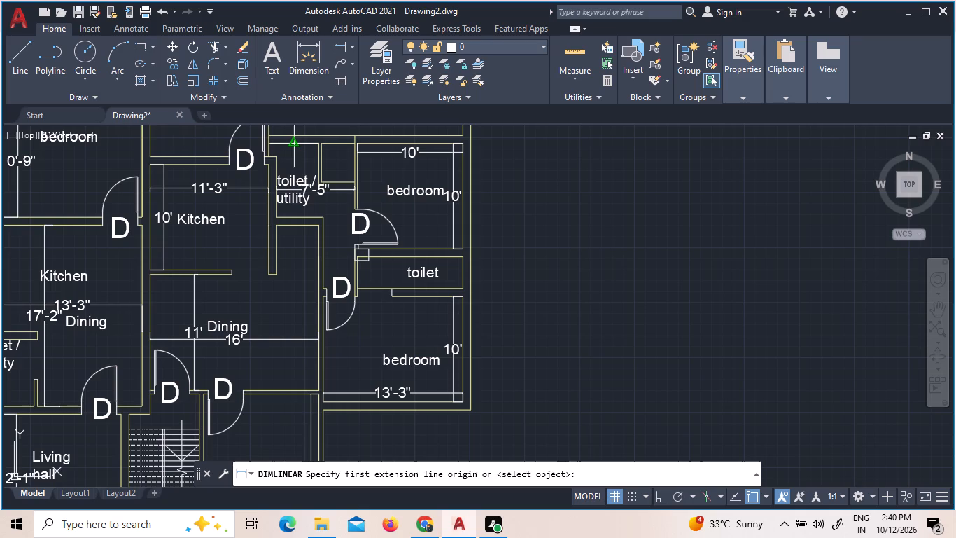
left_click(295, 144)
scroll(295, 222, "up", 2)
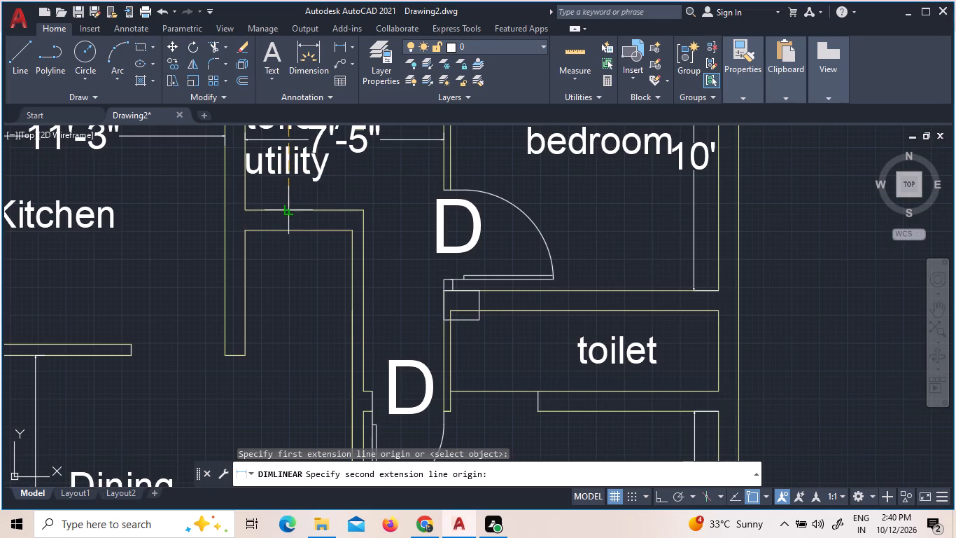
left_click(288, 209)
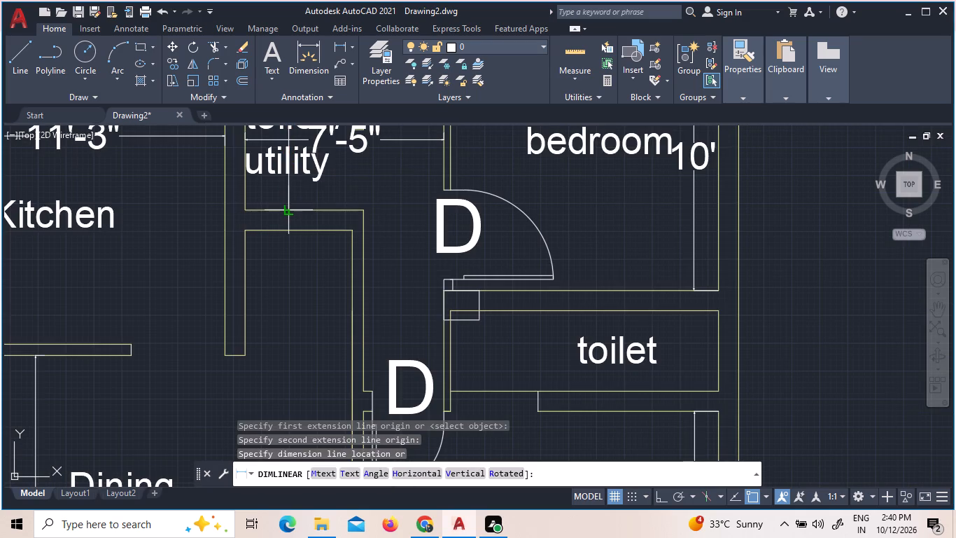
left_click(395, 217)
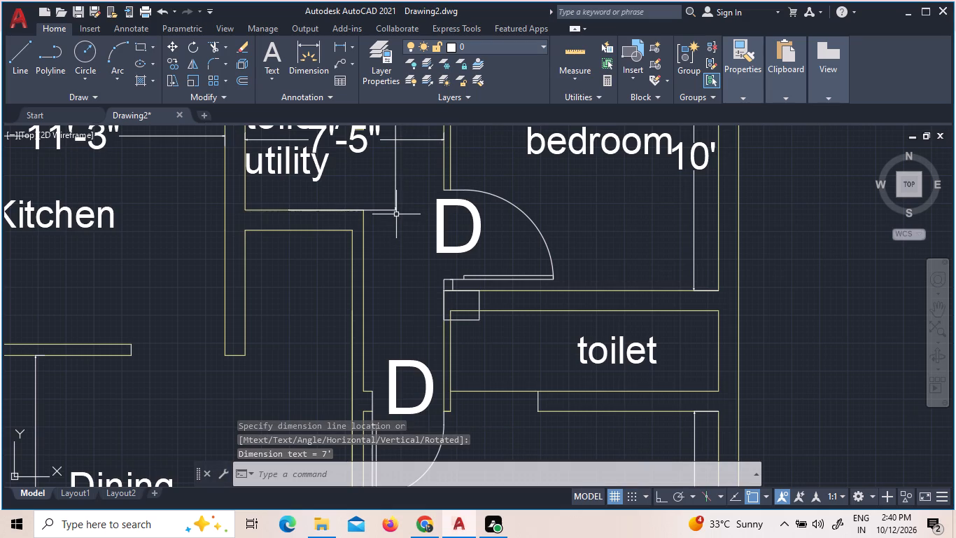
Set the text height of the eastern toilet/utility's vertical dimension to 1'.
scroll(388, 209, "down", 2)
scroll(384, 176, "up", 2)
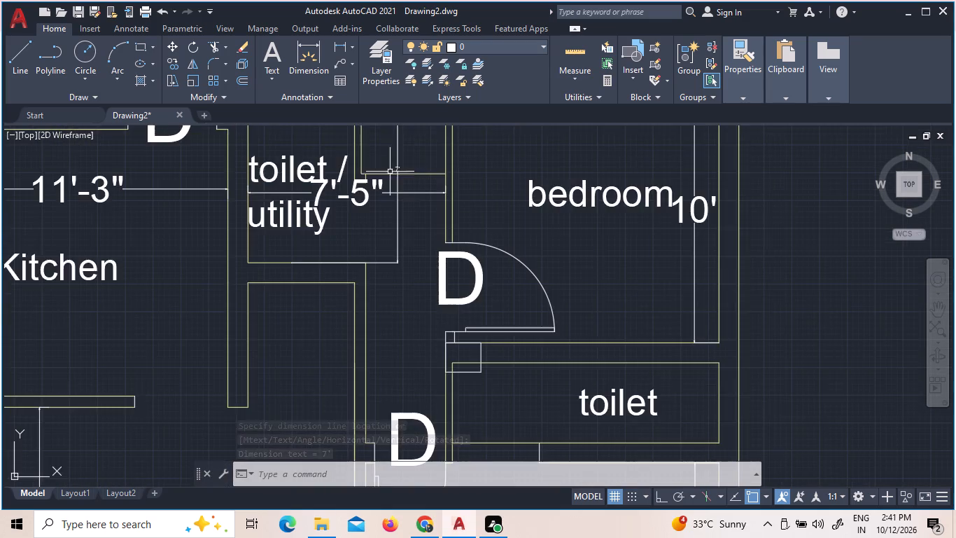
scroll(410, 160, "up", 4)
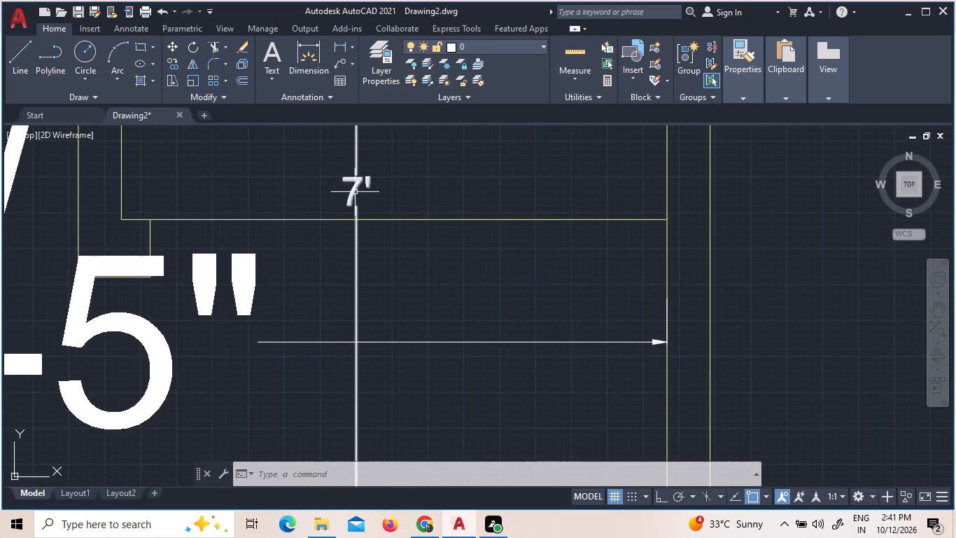
triple_click(356, 191)
left_click(356, 189)
left_click(356, 189)
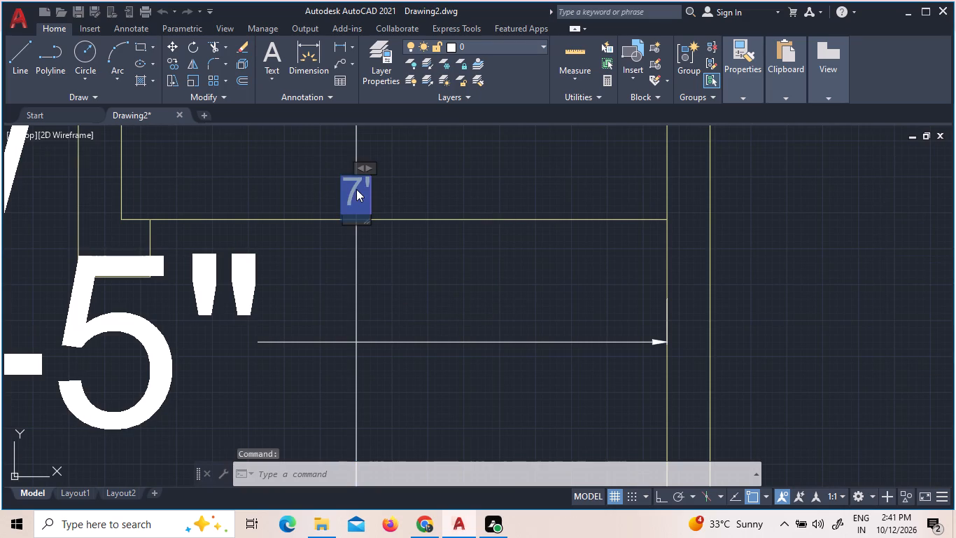
left_click(198, 63)
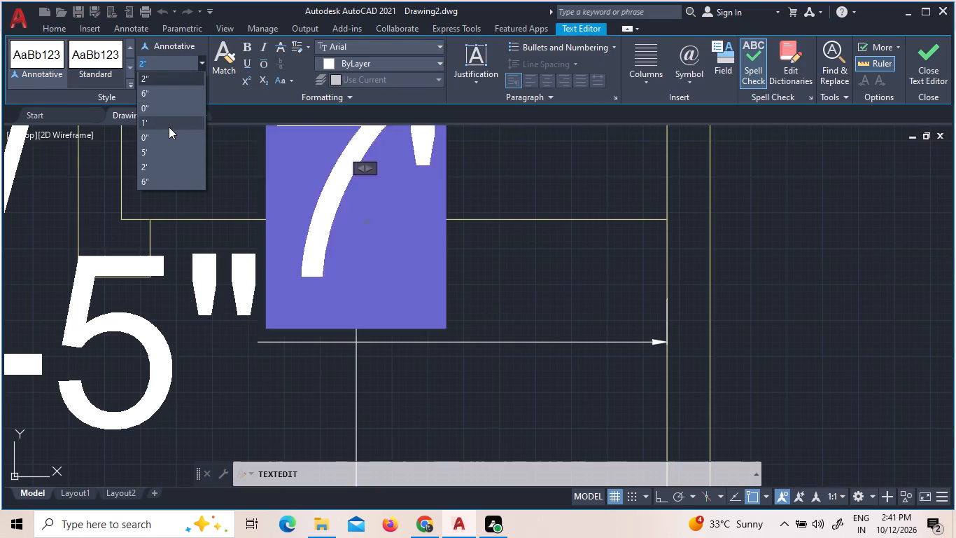
left_click(169, 127)
left_click(481, 181)
Add a horizontal linear dimension across the western toilet/utility, from its west wall to the dining room's vertical dimension line, placing it between the label's two lines.
scroll(481, 181, "down", 9)
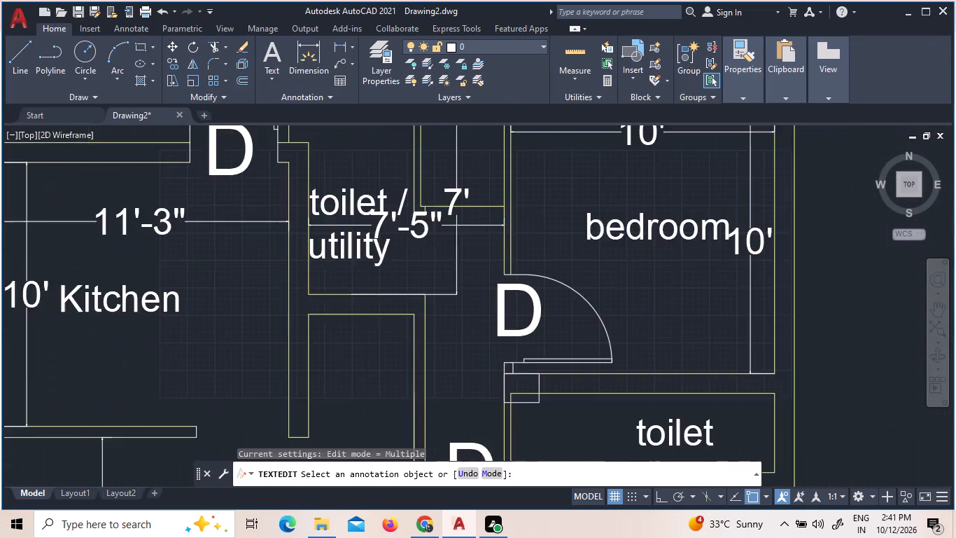
scroll(475, 240, "down", 1)
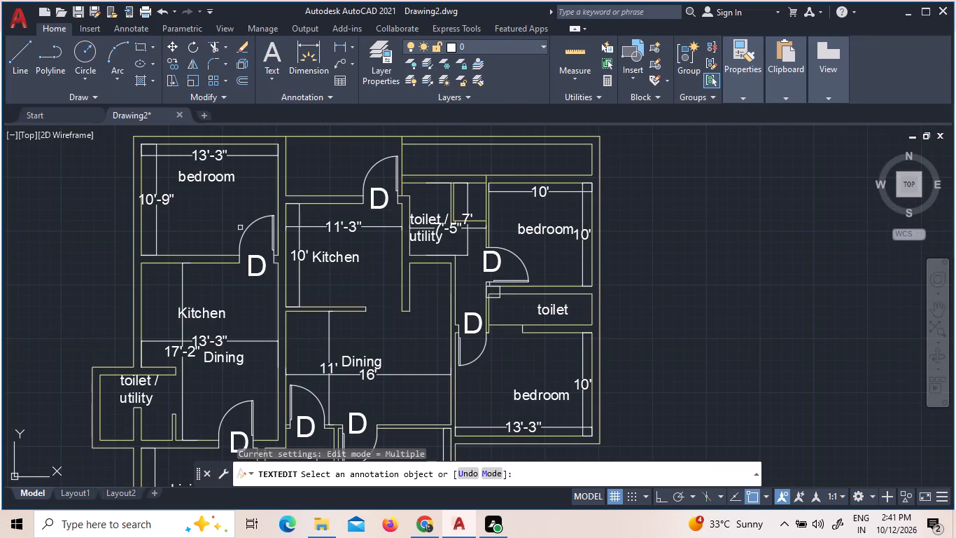
left_click(341, 43)
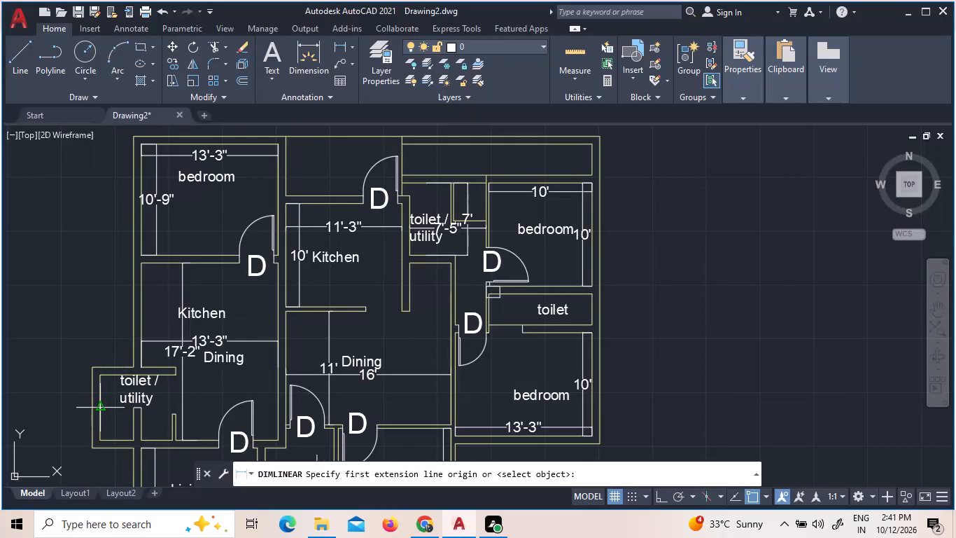
left_click(100, 407)
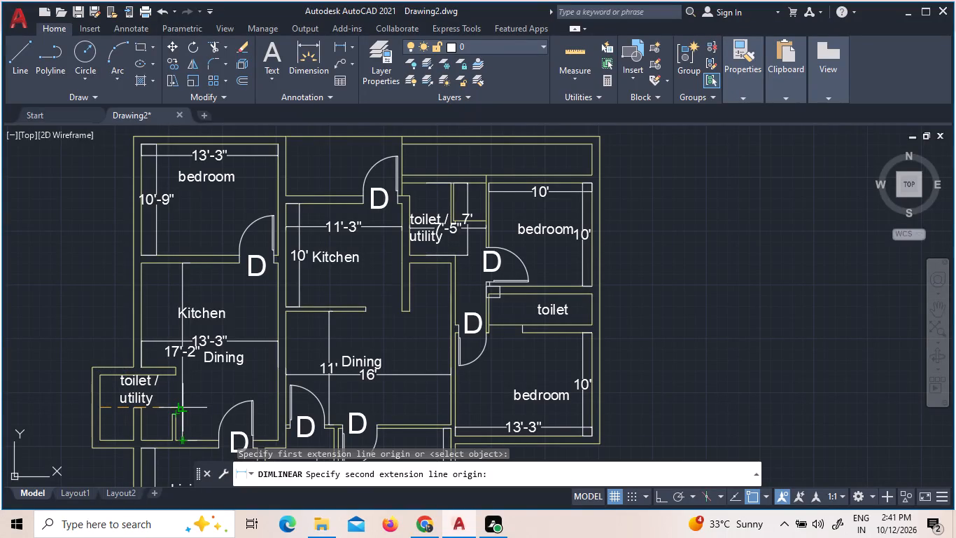
scroll(184, 407, "up", 2)
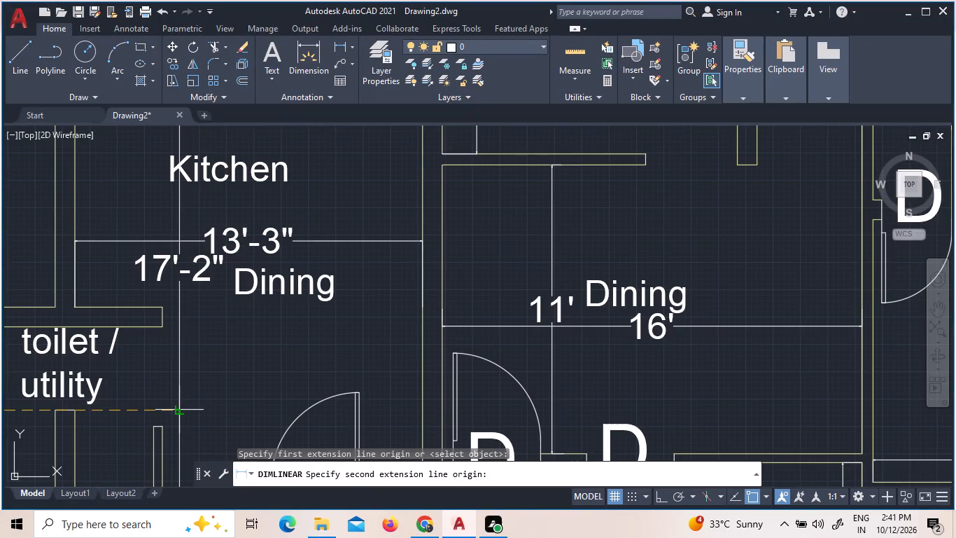
left_click(176, 411)
left_click(188, 367)
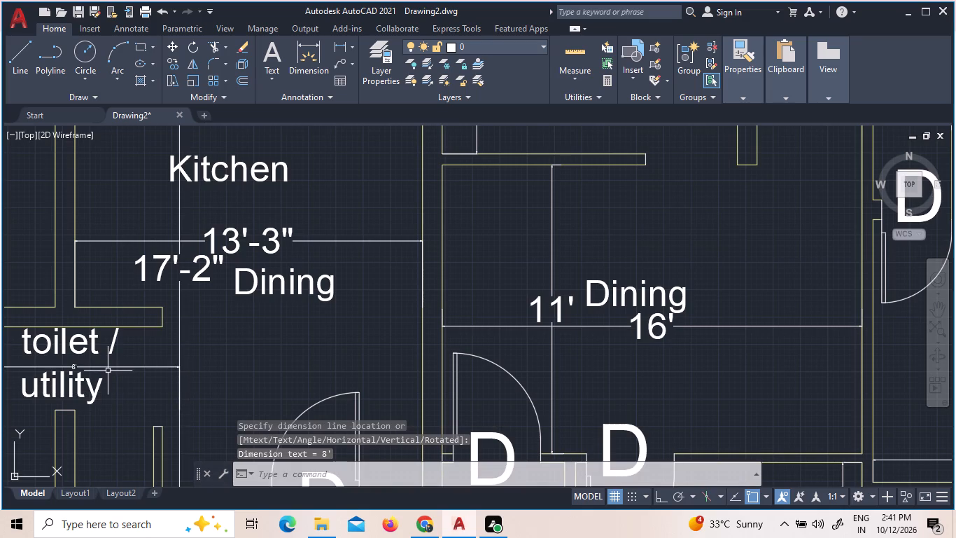
Set the text height of the western toilet/utility's width dimension to 1'.
scroll(80, 366, "up", 5)
triple_click(54, 366)
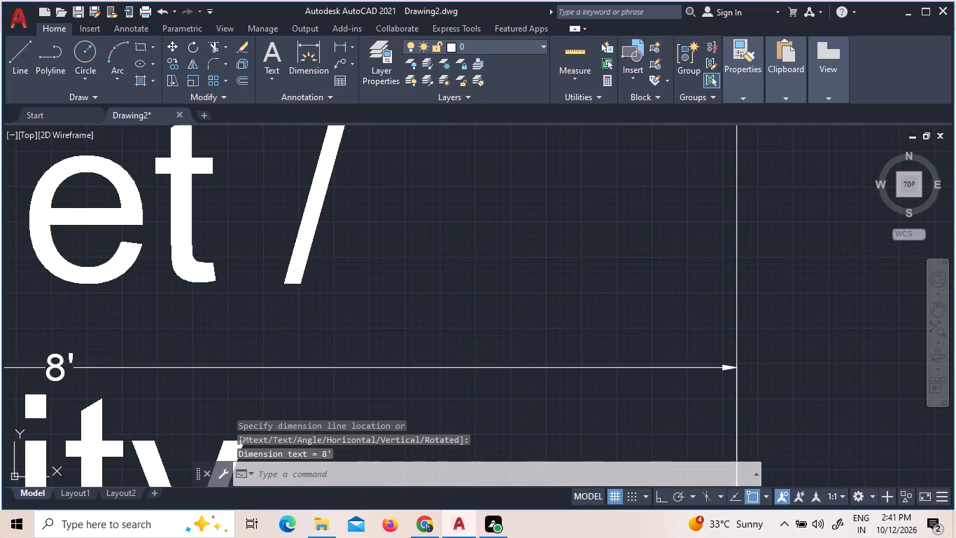
double_click(54, 365)
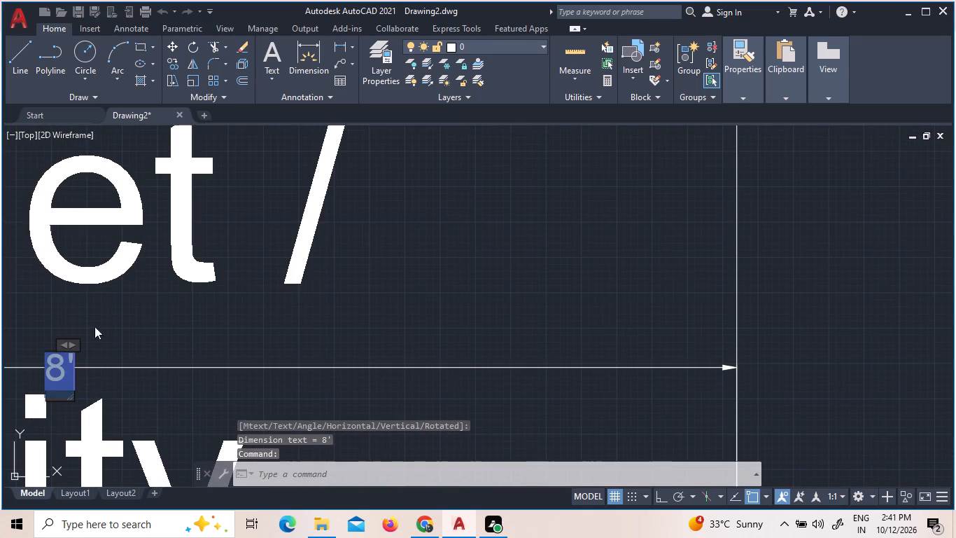
left_click(206, 60)
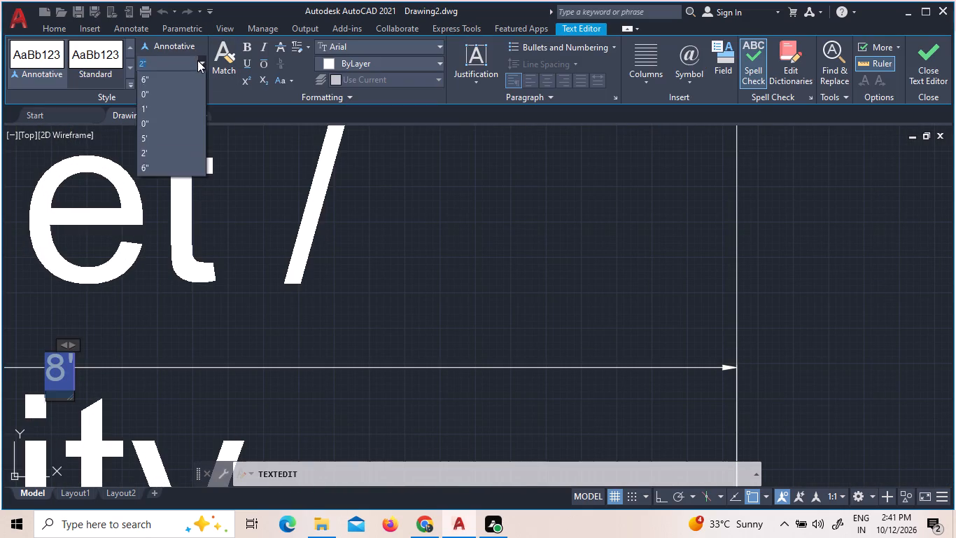
left_click(189, 127)
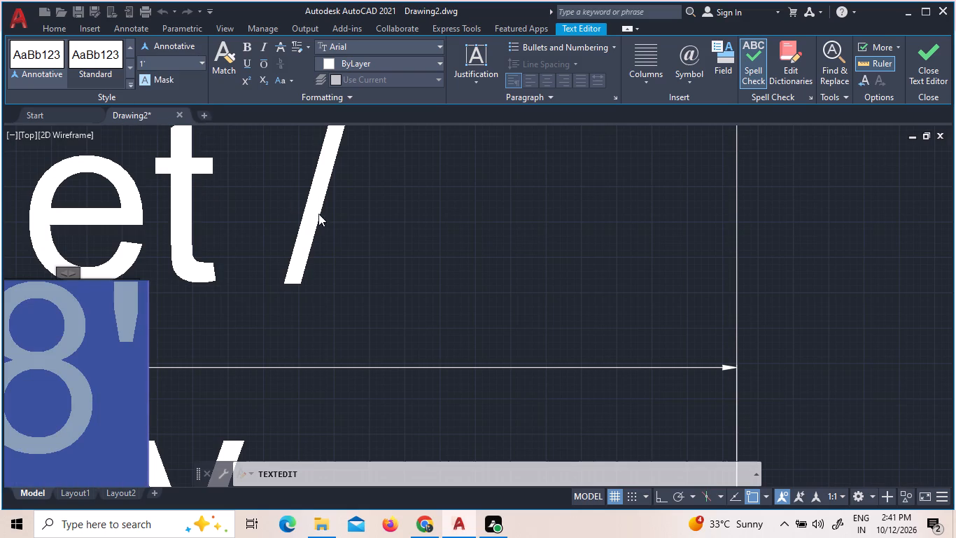
left_click(356, 239)
Add a vertical linear dimension across the western toilet/utility, from its north wall to its south wall, placing it just inside the west wall.
scroll(356, 239, "down", 4)
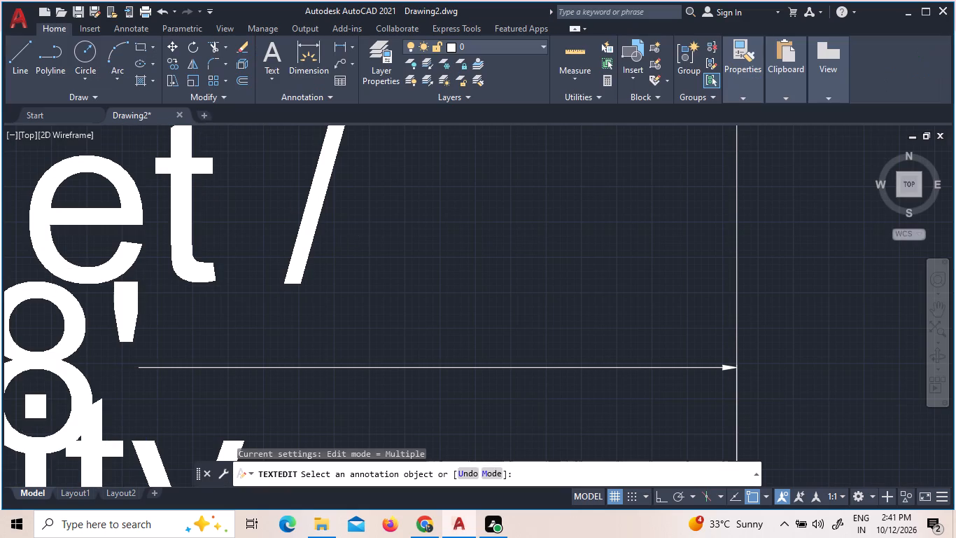
scroll(356, 239, "down", 1)
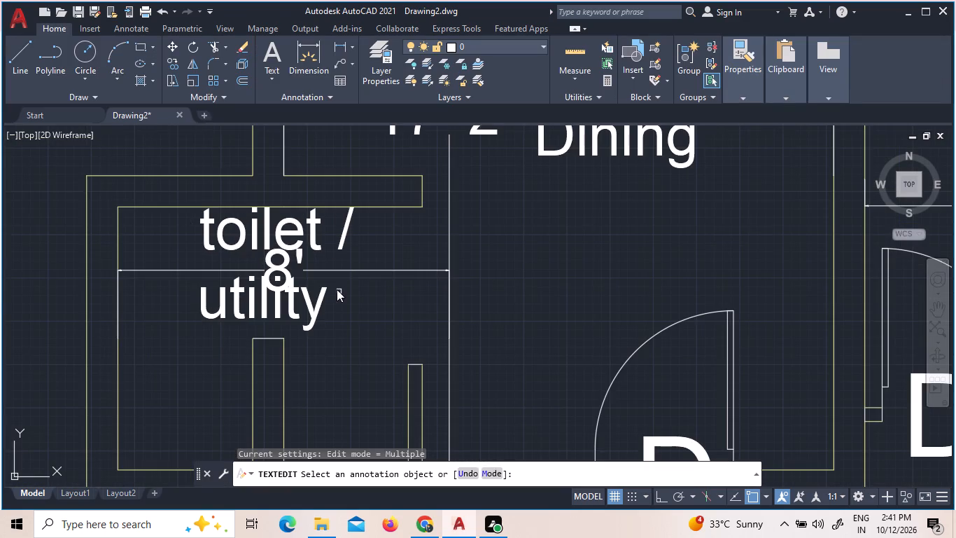
left_click(335, 46)
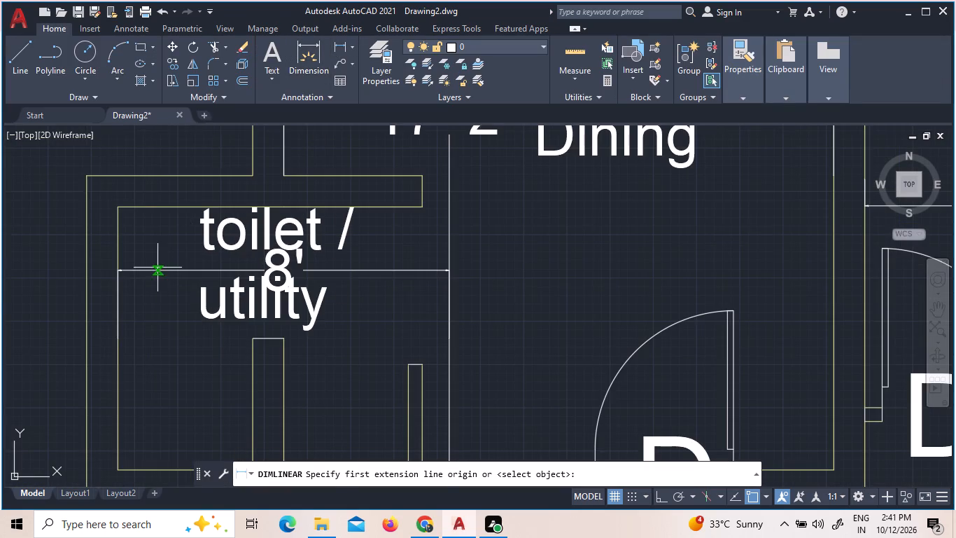
scroll(150, 207, "up", 2)
left_click(148, 207)
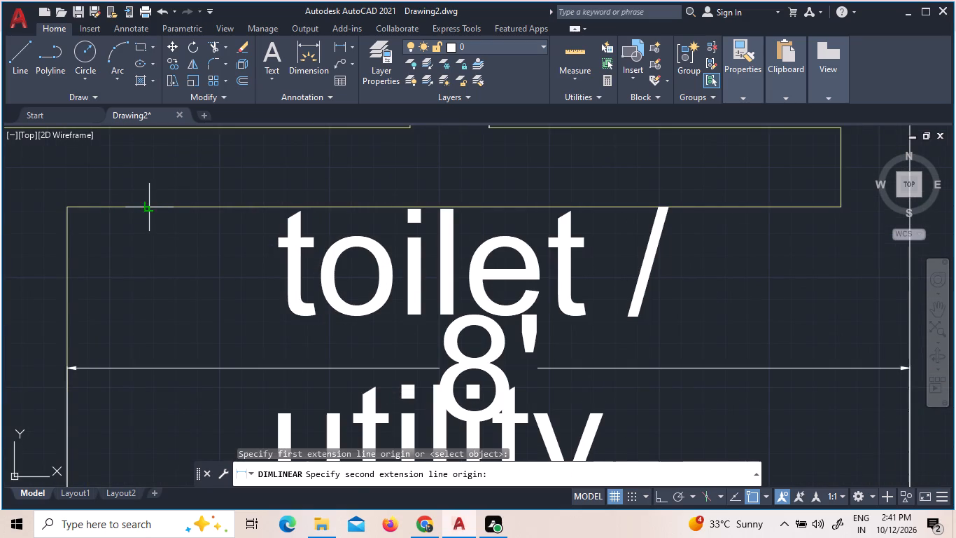
scroll(147, 294, "down", 5)
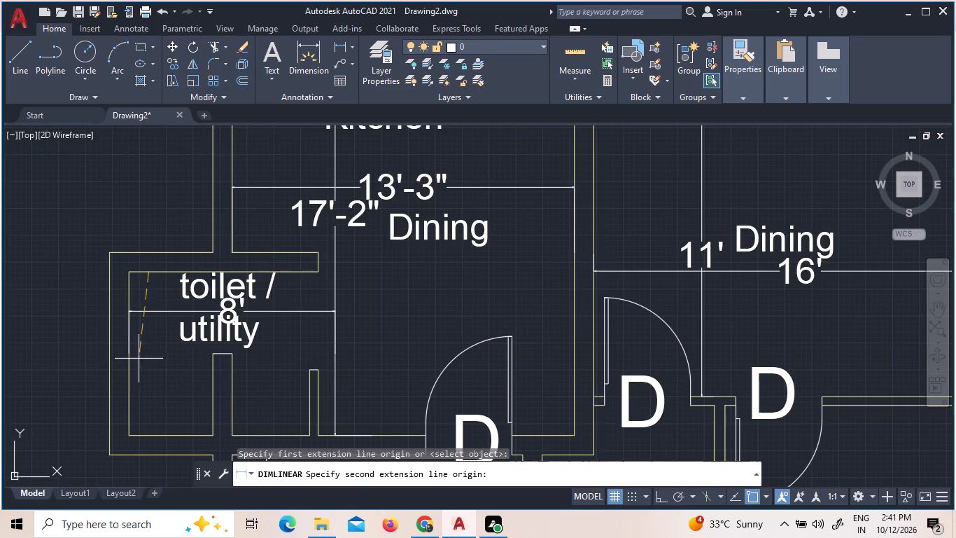
scroll(143, 439, "up", 2)
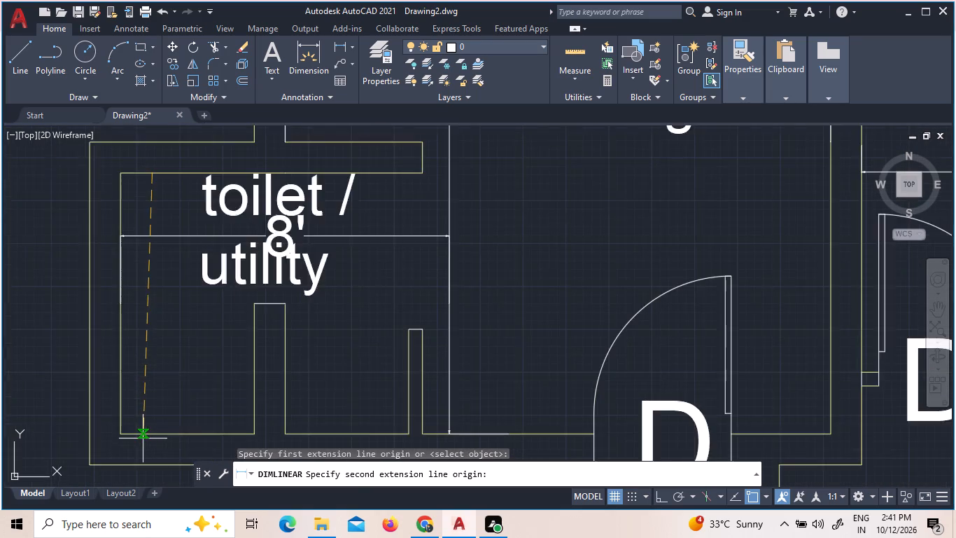
left_click(157, 430)
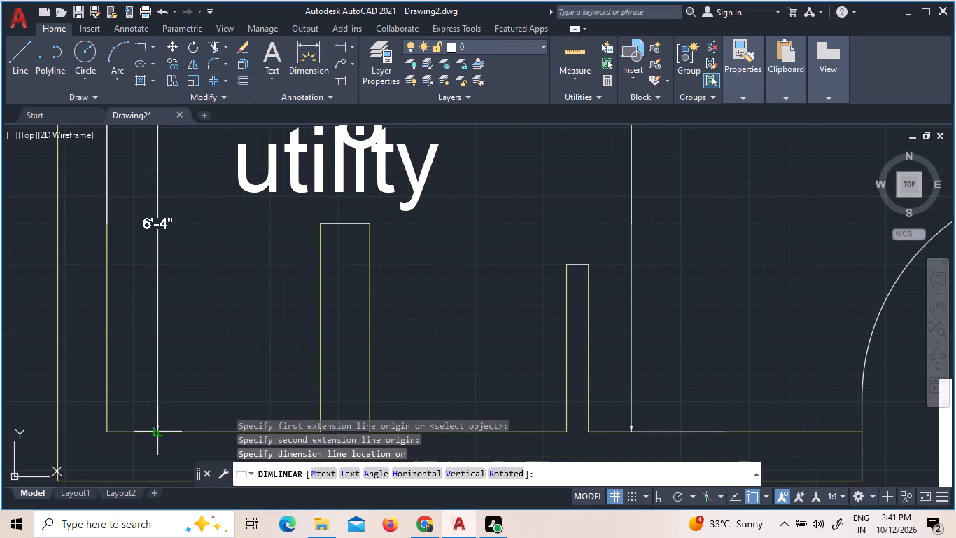
left_click(137, 430)
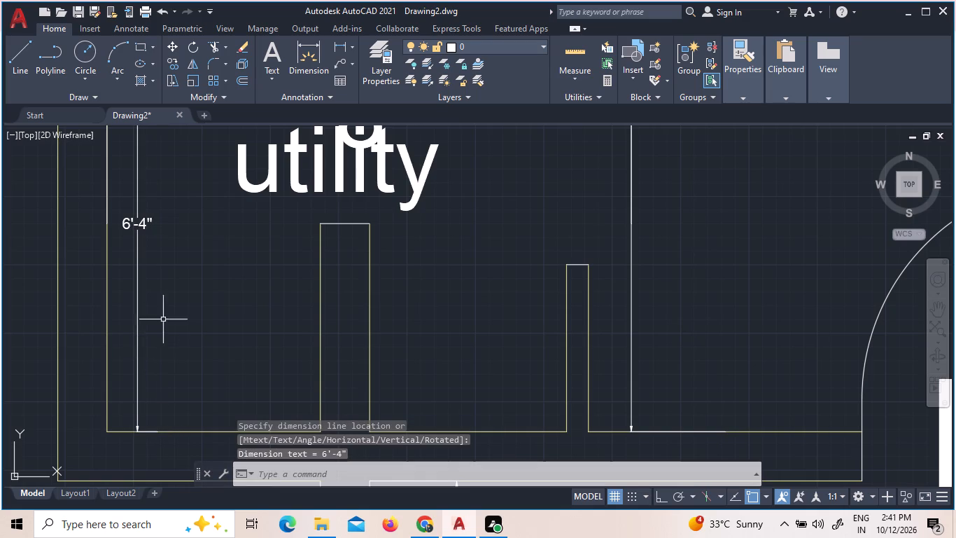
Set the text height of the western toilet/utility's vertical dimension to 1'.
scroll(129, 221, "up", 5)
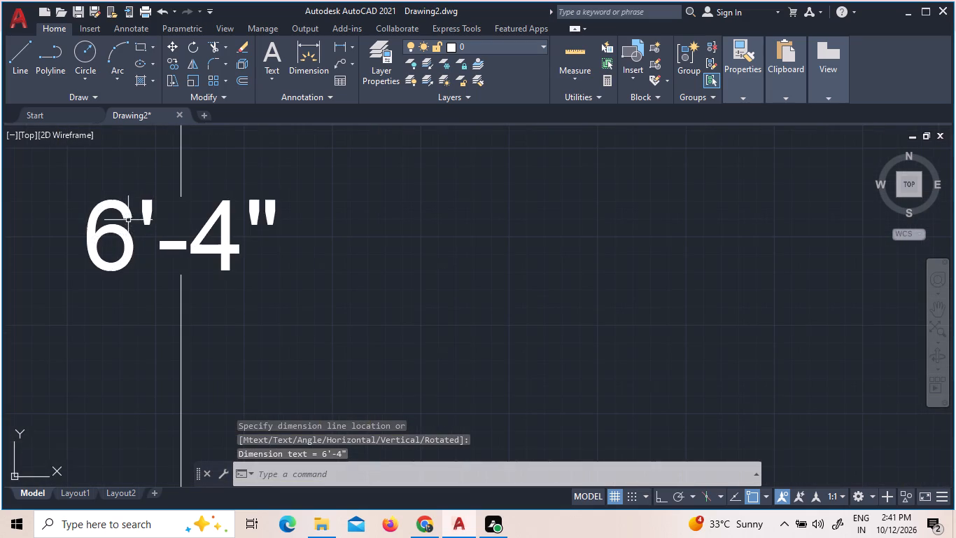
triple_click(110, 226)
double_click(110, 226)
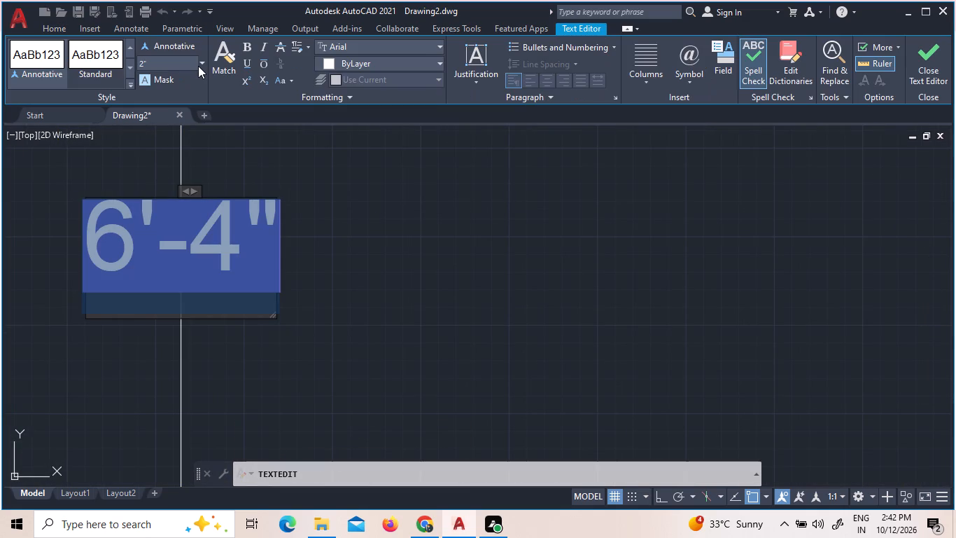
left_click(200, 64)
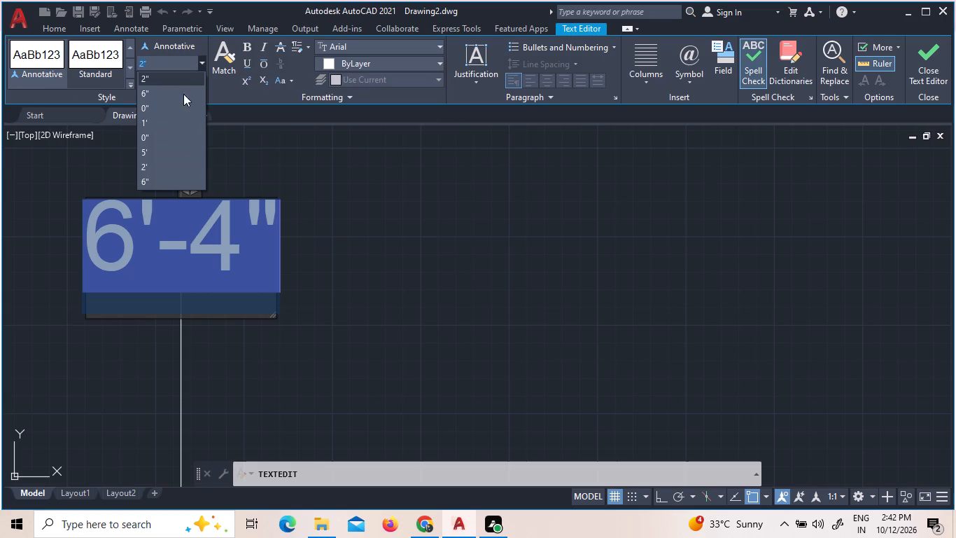
left_click(167, 121)
left_click(874, 357)
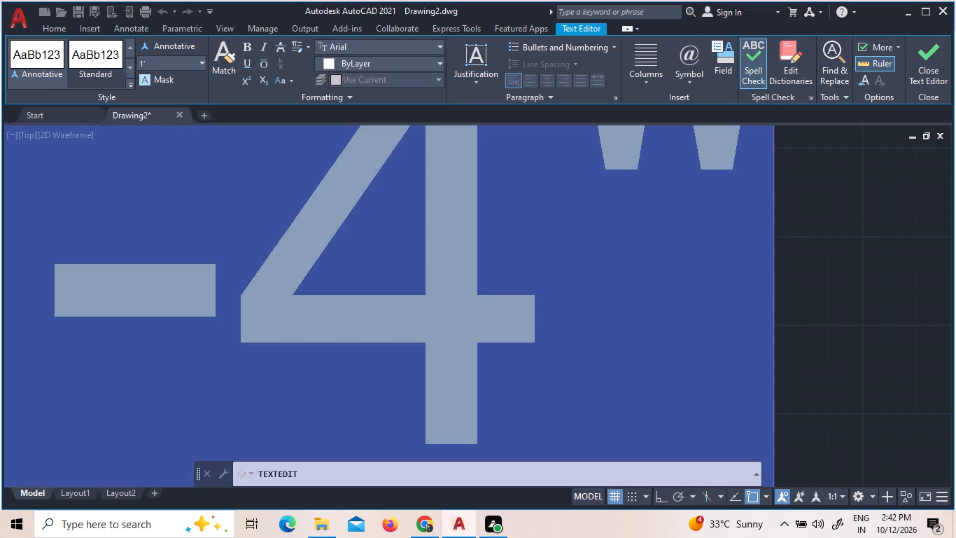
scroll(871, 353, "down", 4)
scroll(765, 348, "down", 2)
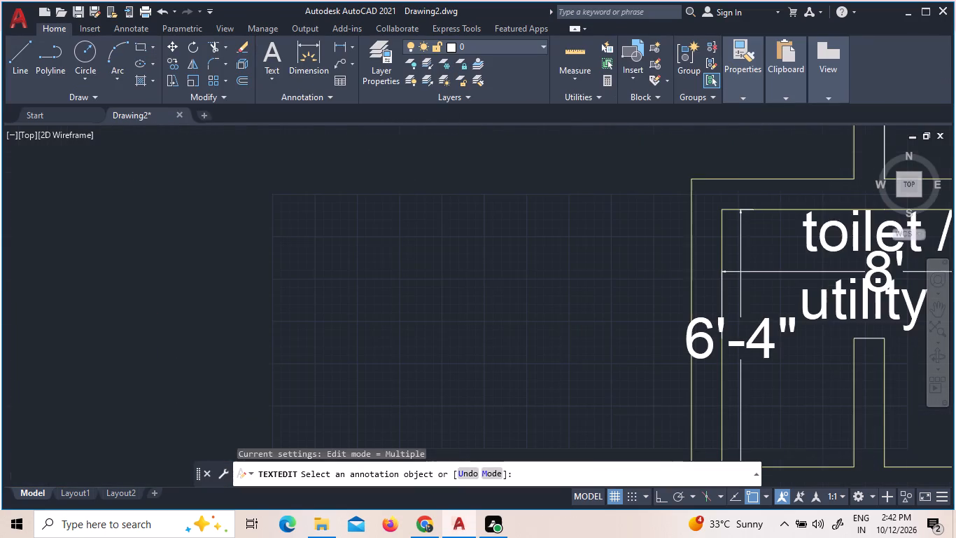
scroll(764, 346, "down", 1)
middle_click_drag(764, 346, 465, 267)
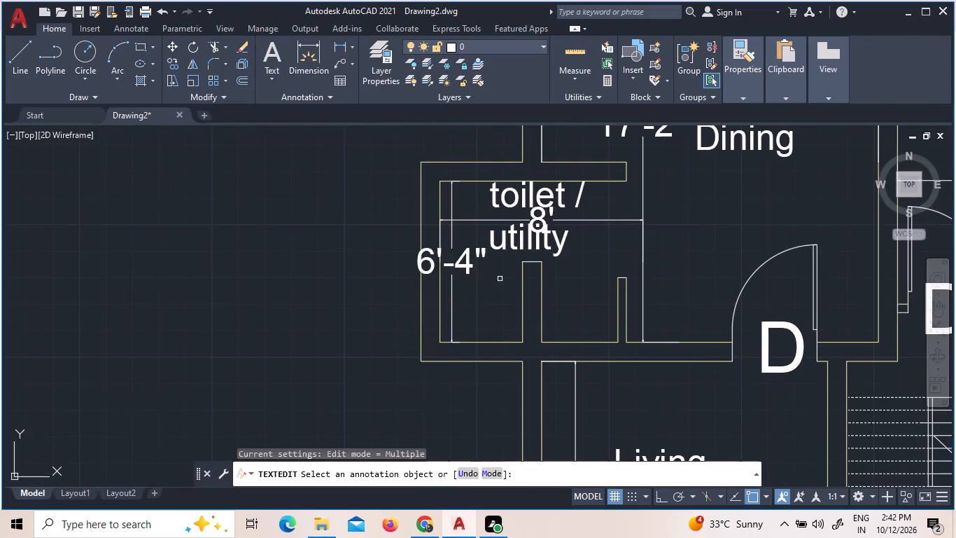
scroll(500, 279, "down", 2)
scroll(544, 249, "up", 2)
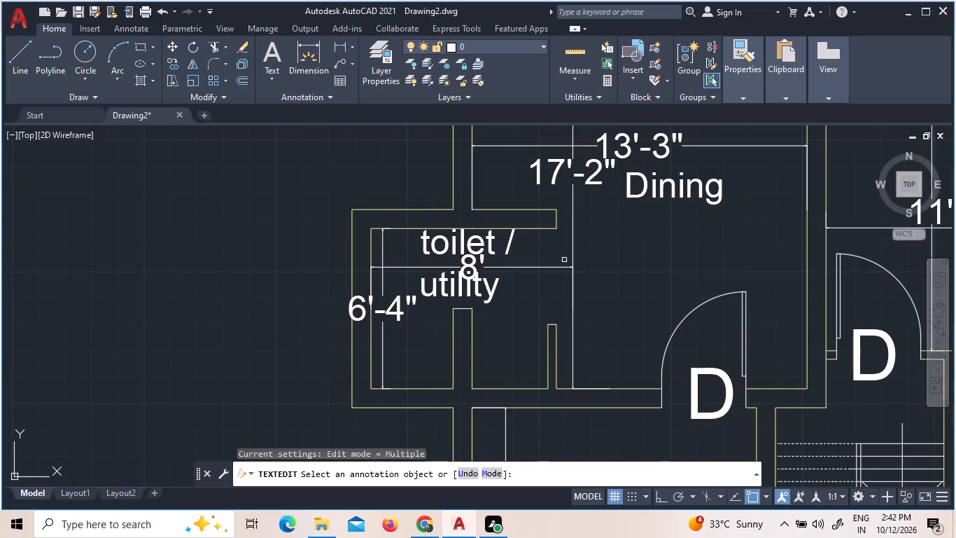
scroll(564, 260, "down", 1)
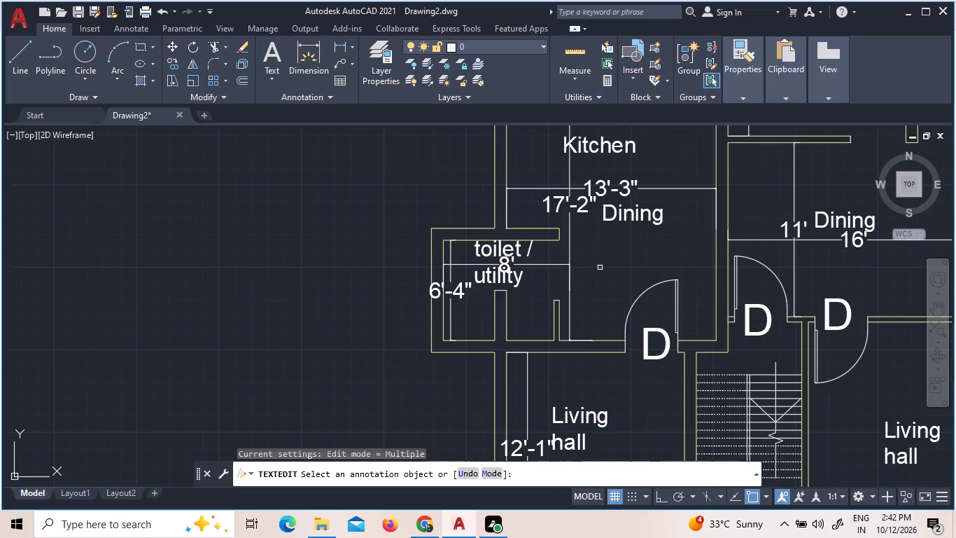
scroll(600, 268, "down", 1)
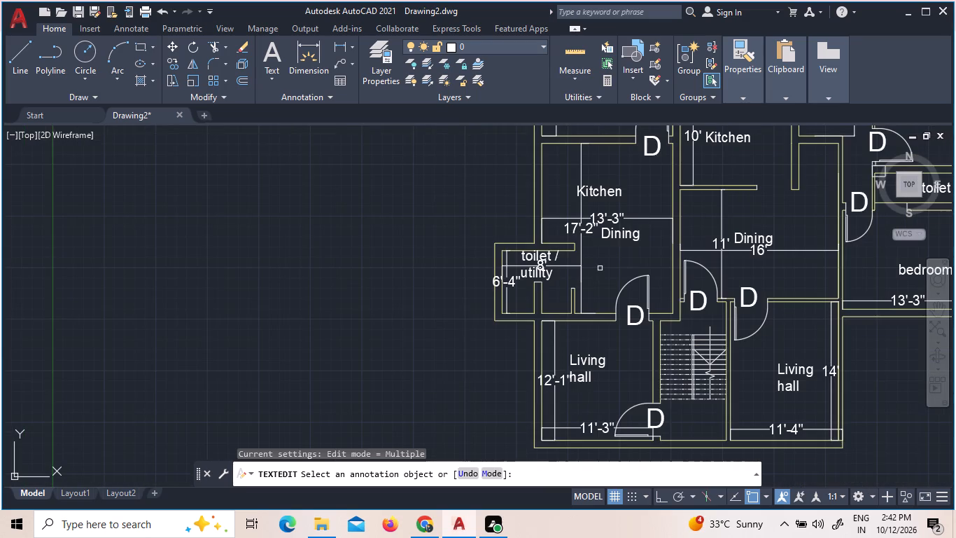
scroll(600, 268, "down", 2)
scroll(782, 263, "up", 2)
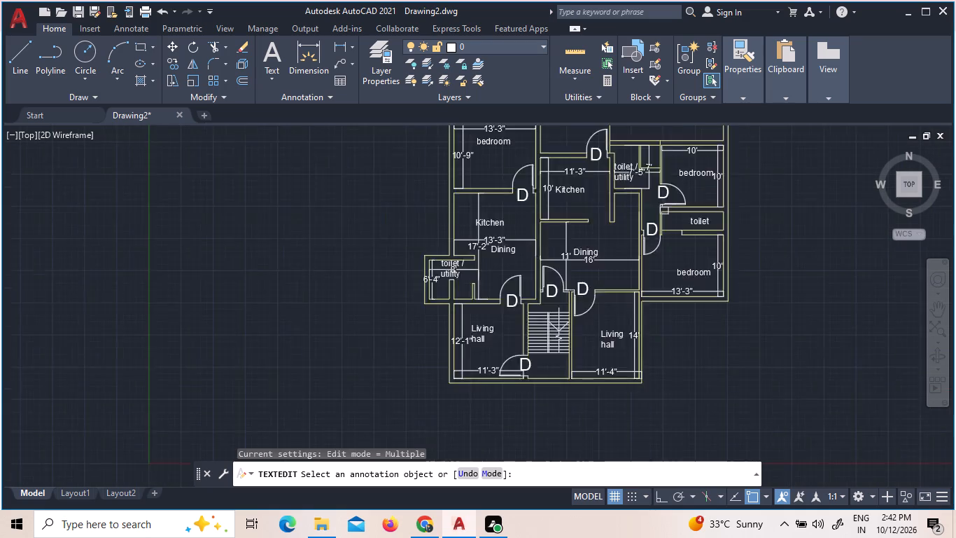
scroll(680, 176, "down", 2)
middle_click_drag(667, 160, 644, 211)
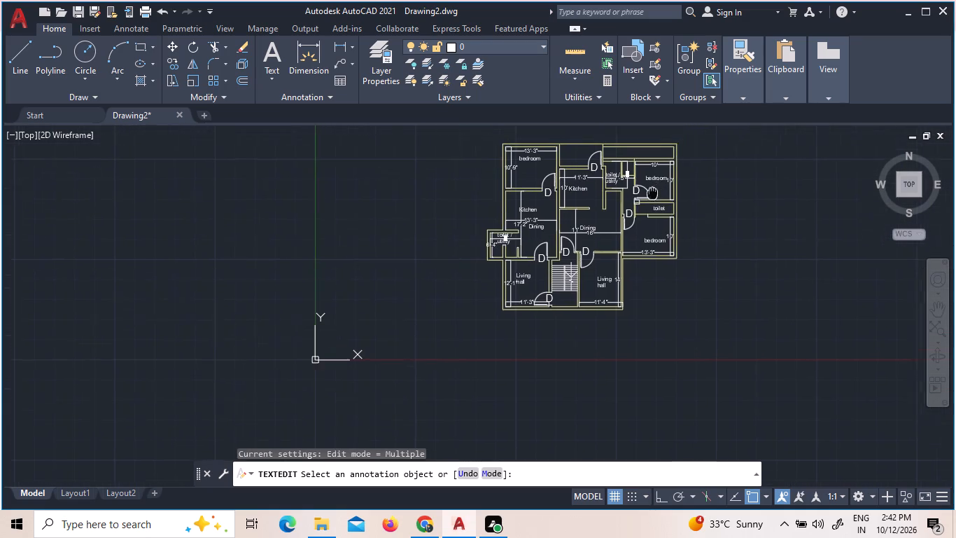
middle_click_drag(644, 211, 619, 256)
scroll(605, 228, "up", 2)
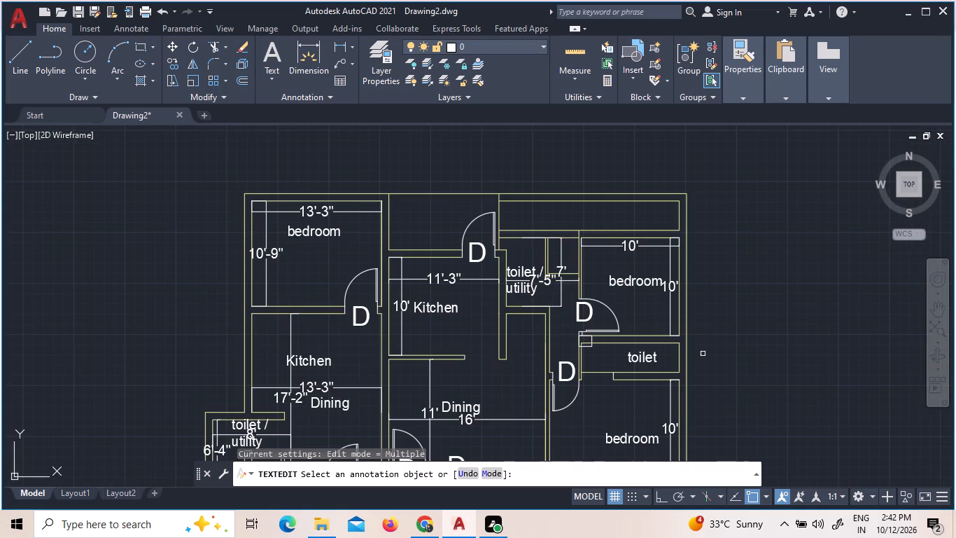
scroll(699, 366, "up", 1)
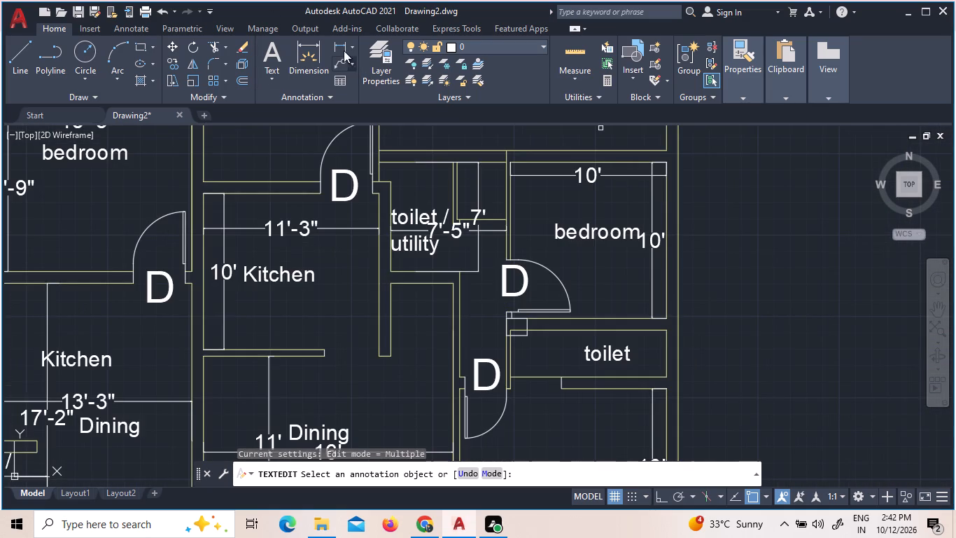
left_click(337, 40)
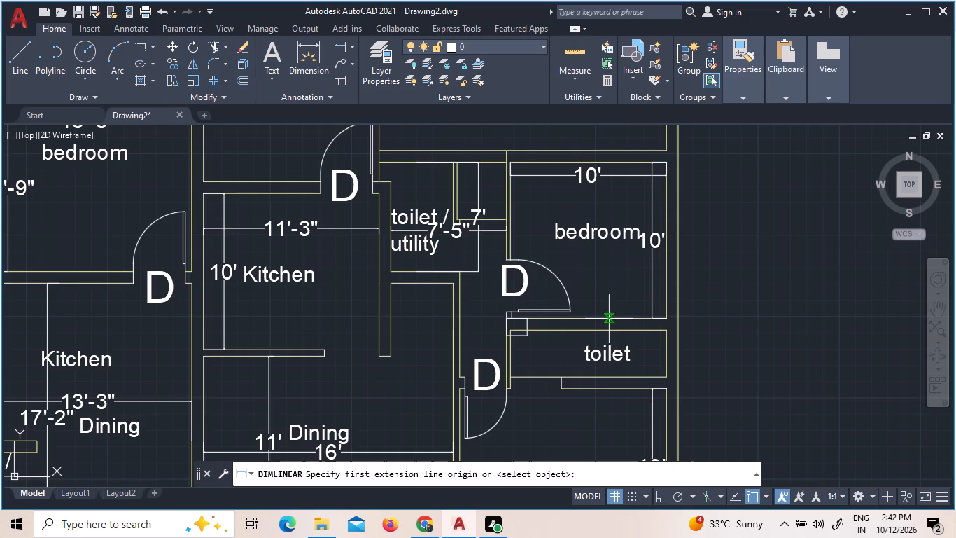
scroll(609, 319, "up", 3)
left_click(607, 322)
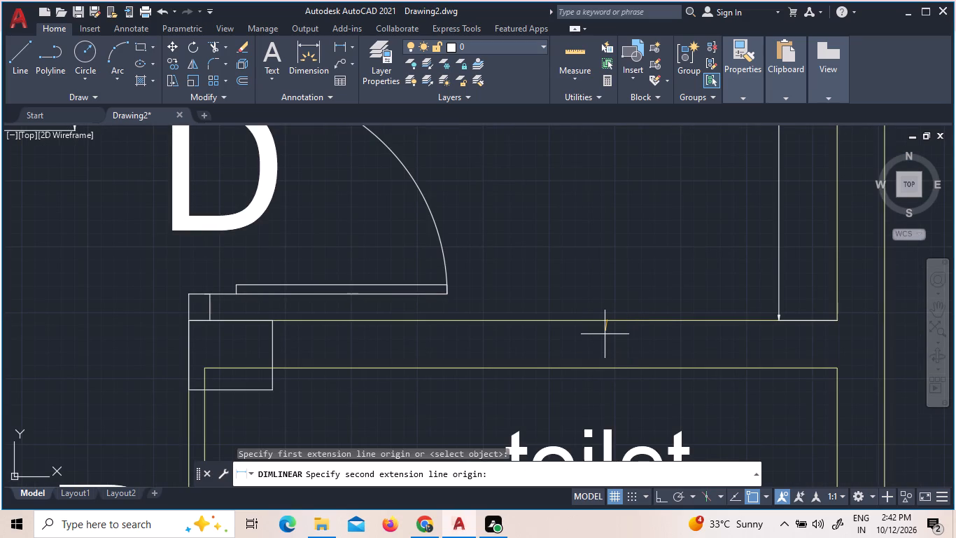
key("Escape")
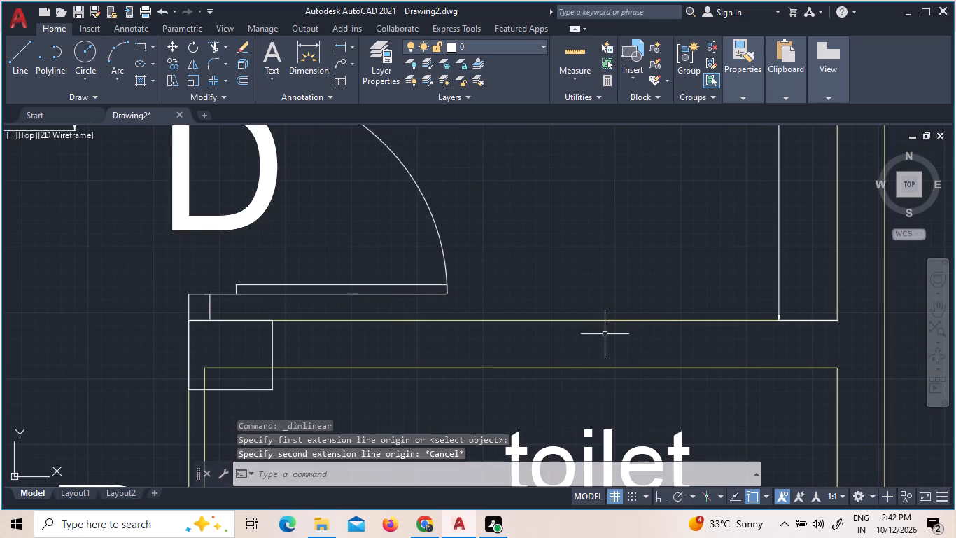
Add a vertical linear dimension along the eastern toilet's east wall, from its north to its south corner, placing it just east of the label.
scroll(616, 333, "down", 2)
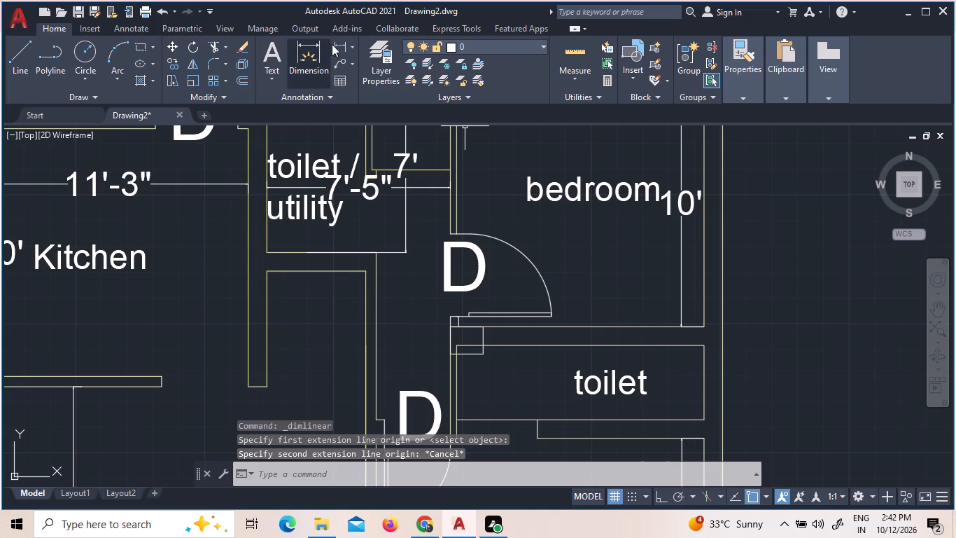
left_click(344, 48)
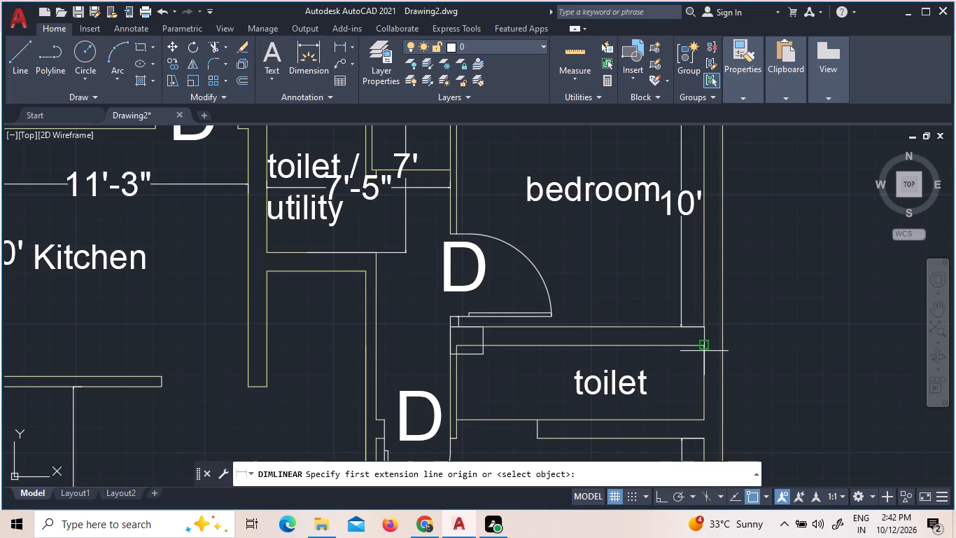
left_click(706, 350)
left_click(706, 425)
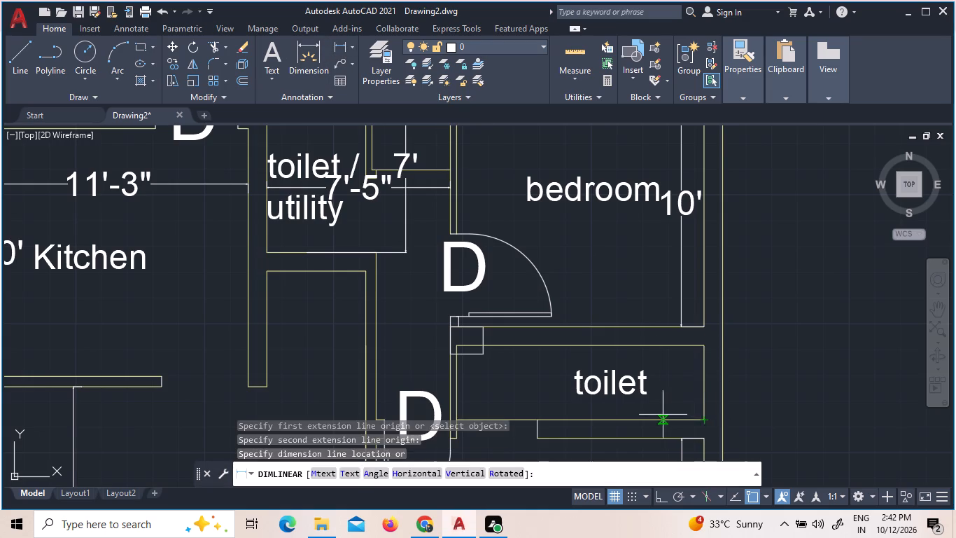
left_click(663, 415)
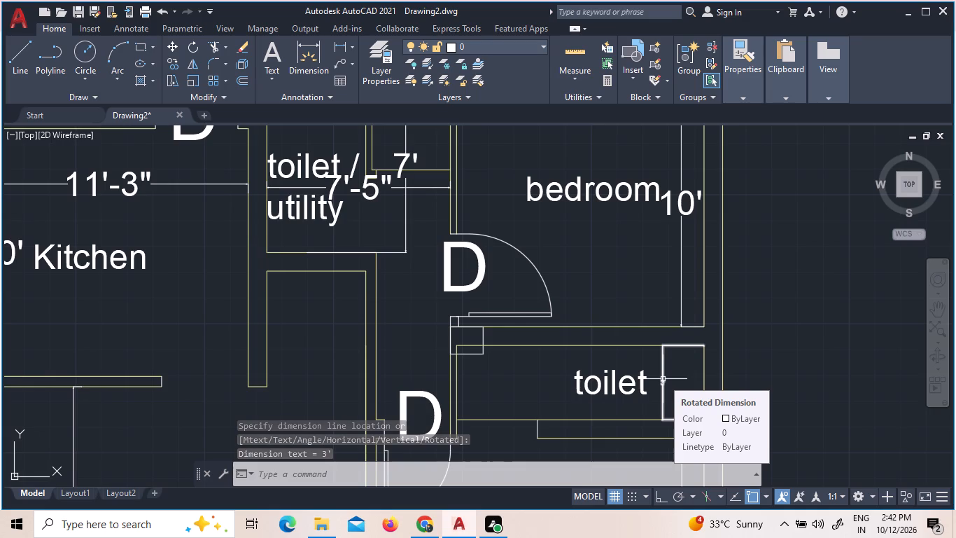
Set the text height of the eastern toilet's vertical dimension to 1'.
scroll(662, 384, "up", 4)
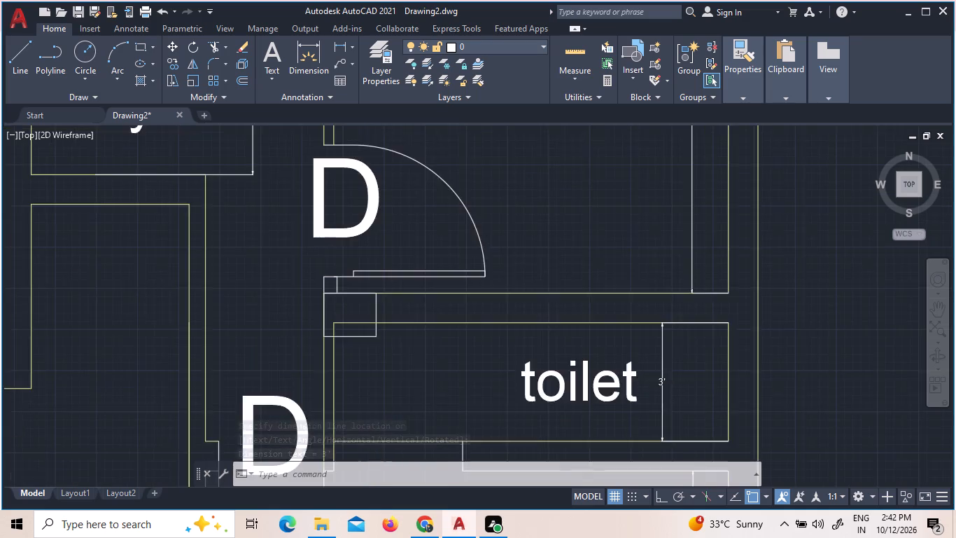
scroll(662, 384, "up", 4)
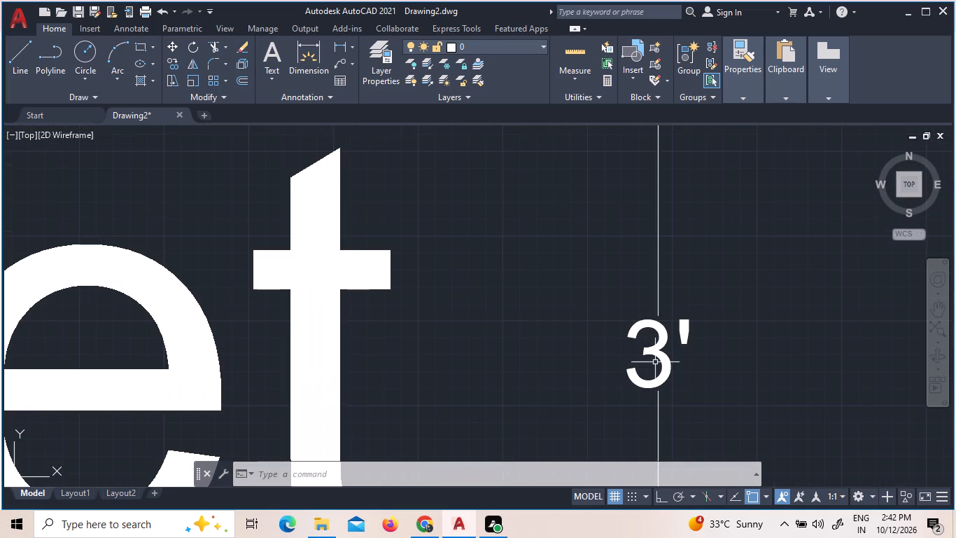
double_click(649, 345)
triple_click(631, 327)
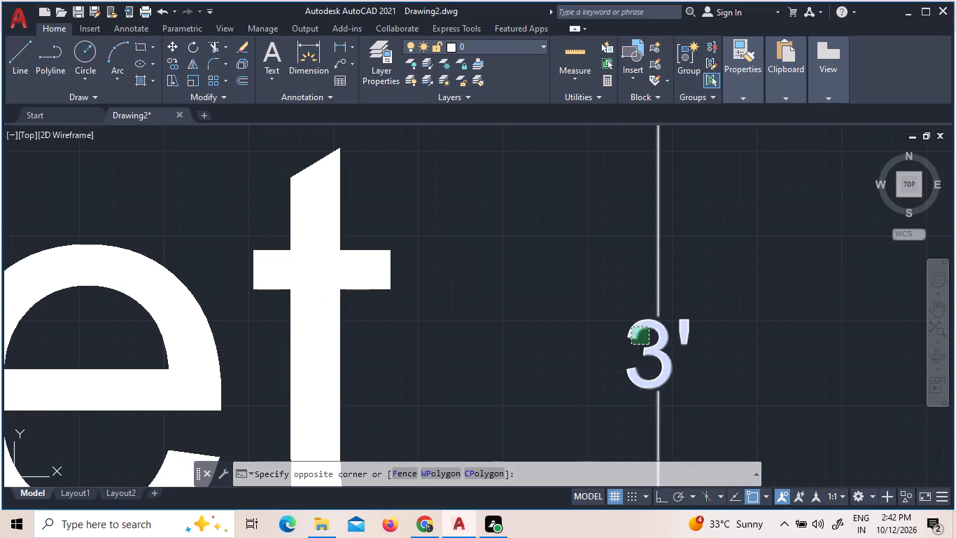
double_click(631, 327)
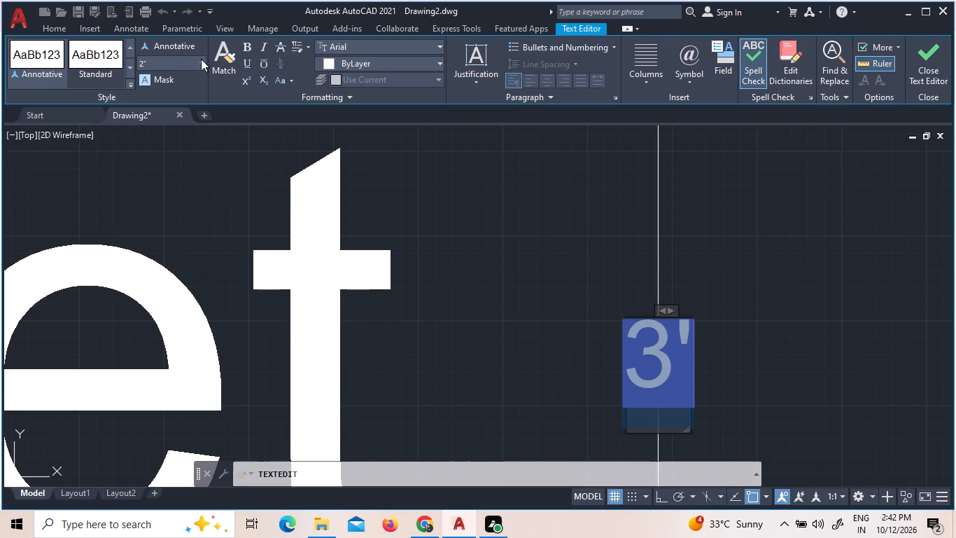
left_click(202, 58)
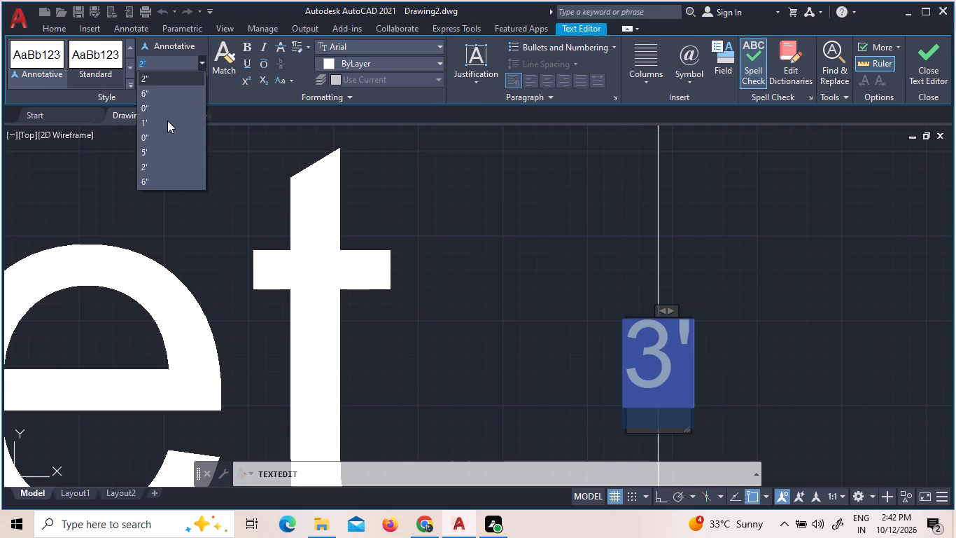
left_click(167, 122)
left_click(393, 220)
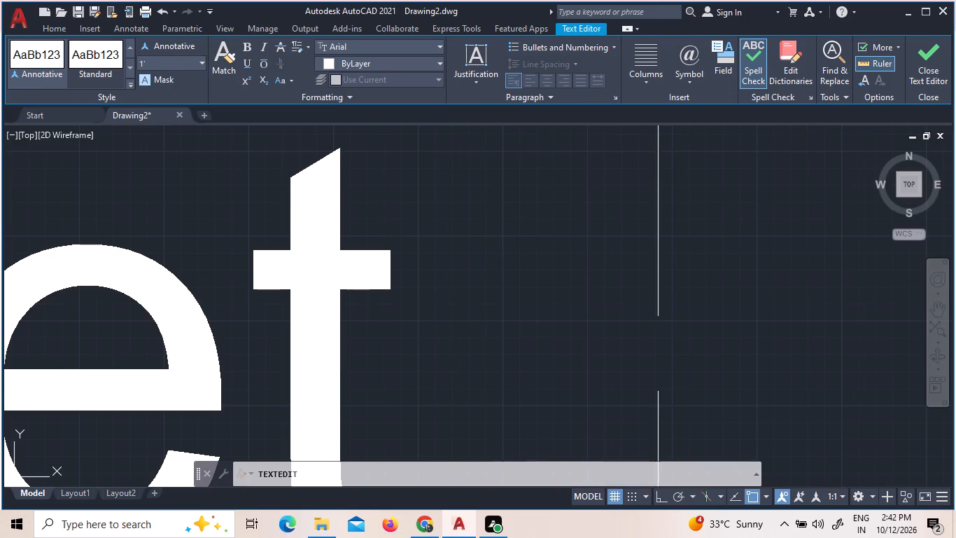
Look over the floor plan's room dimensions, ending with a closer check of the western toilet/utility.
scroll(393, 220, "down", 6)
scroll(467, 249, "down", 4)
scroll(531, 280, "down", 5)
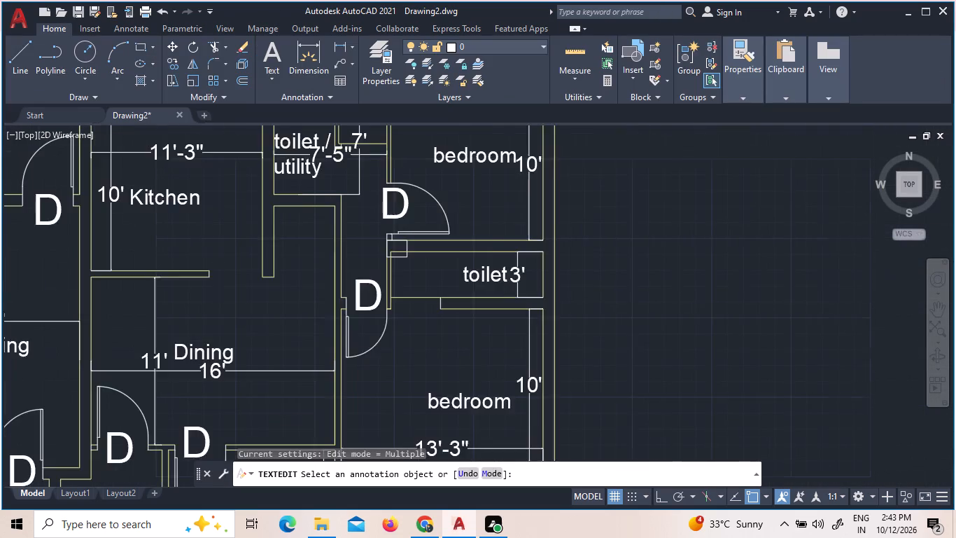
scroll(451, 285, "up", 2)
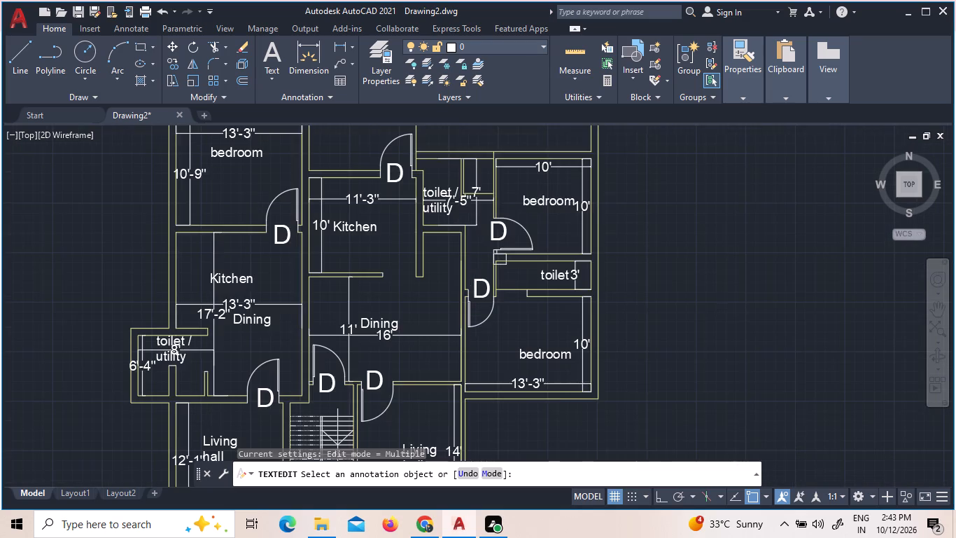
scroll(400, 239, "down", 1)
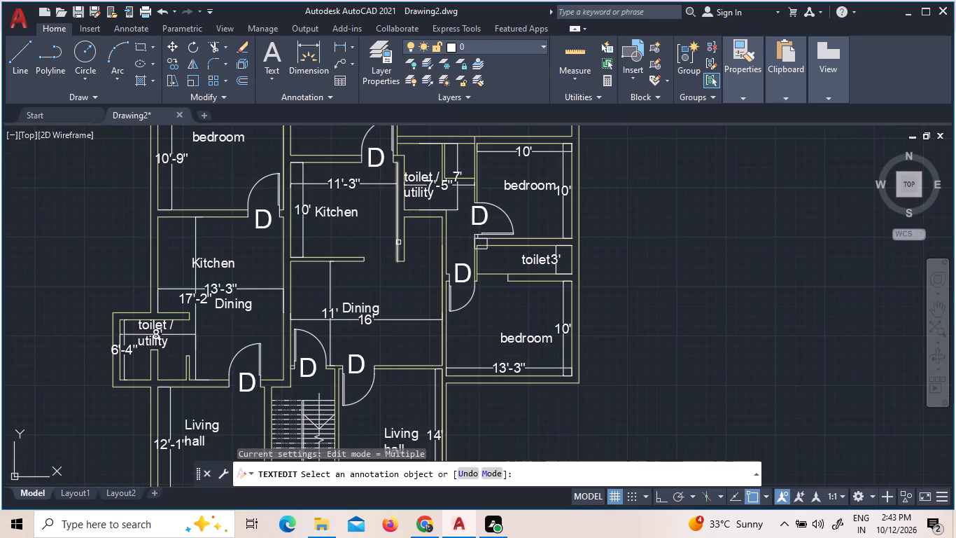
scroll(398, 242, "down", 2)
scroll(327, 212, "up", 3)
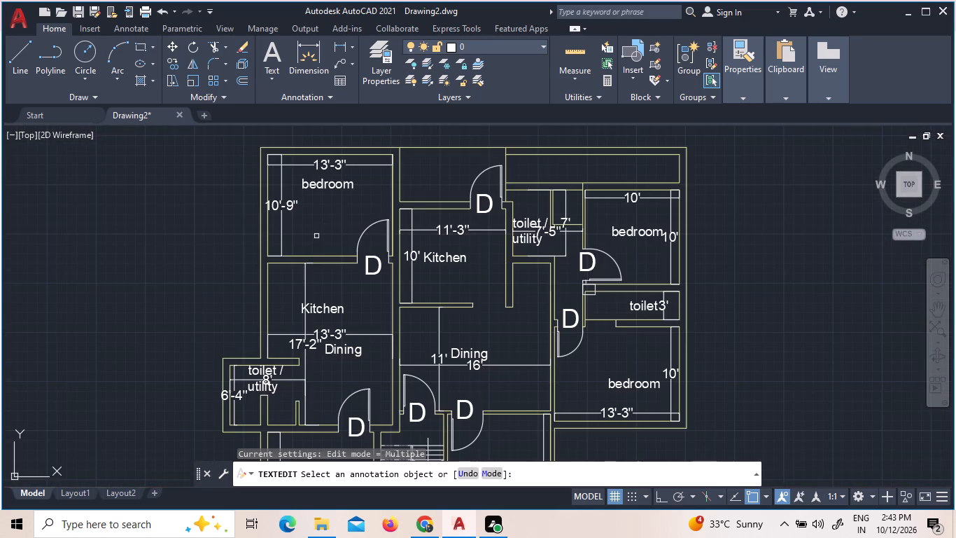
scroll(356, 277, "up", 2)
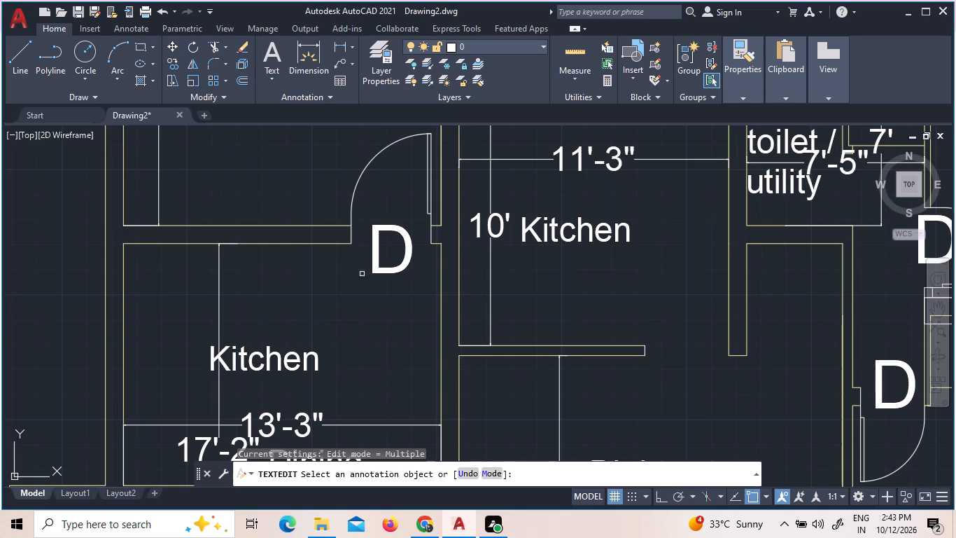
key("Escape")
scroll(363, 282, "down", 3)
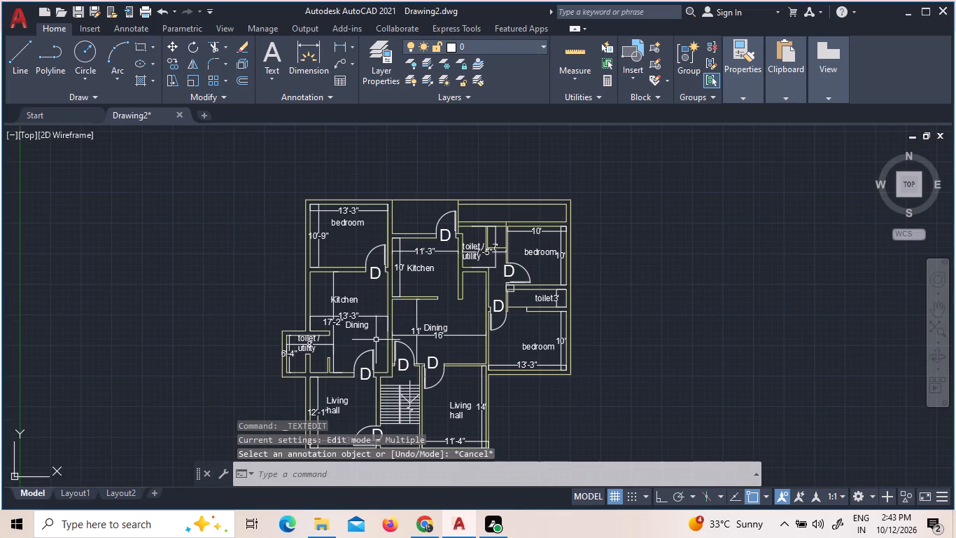
scroll(356, 363, "up", 2)
scroll(287, 342, "up", 2)
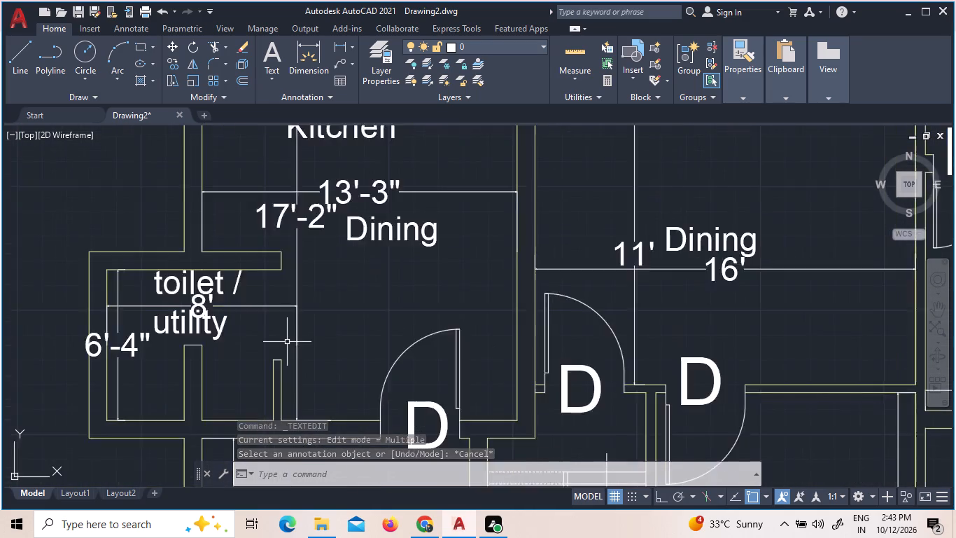
scroll(287, 342, "down", 1)
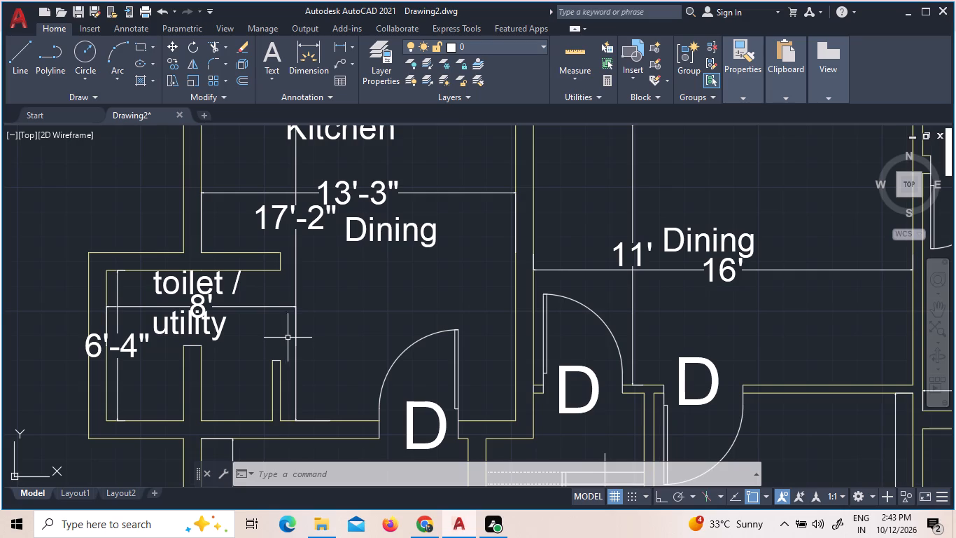
Erase the western toilet/utility's horizontal dimension running through its label.
left_click(283, 305)
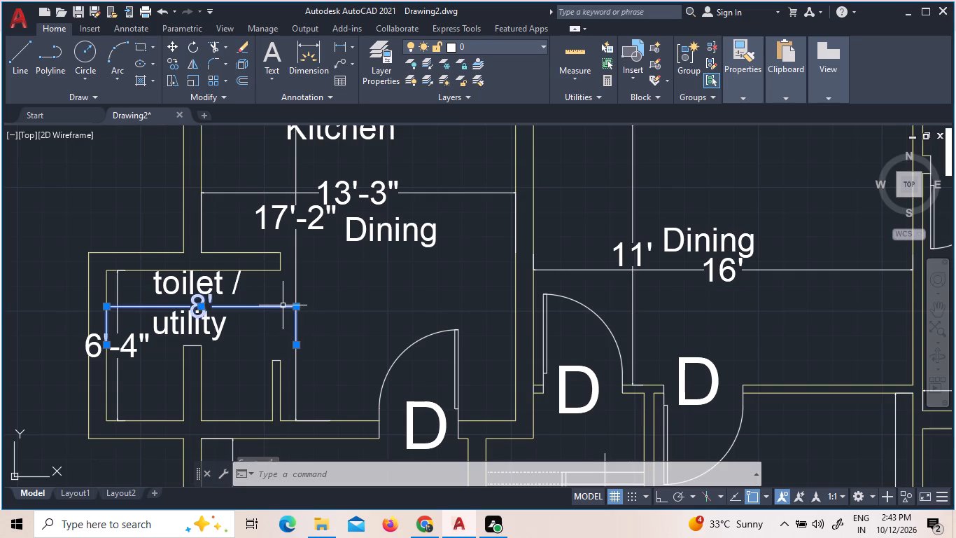
right_click(283, 305)
left_click(303, 251)
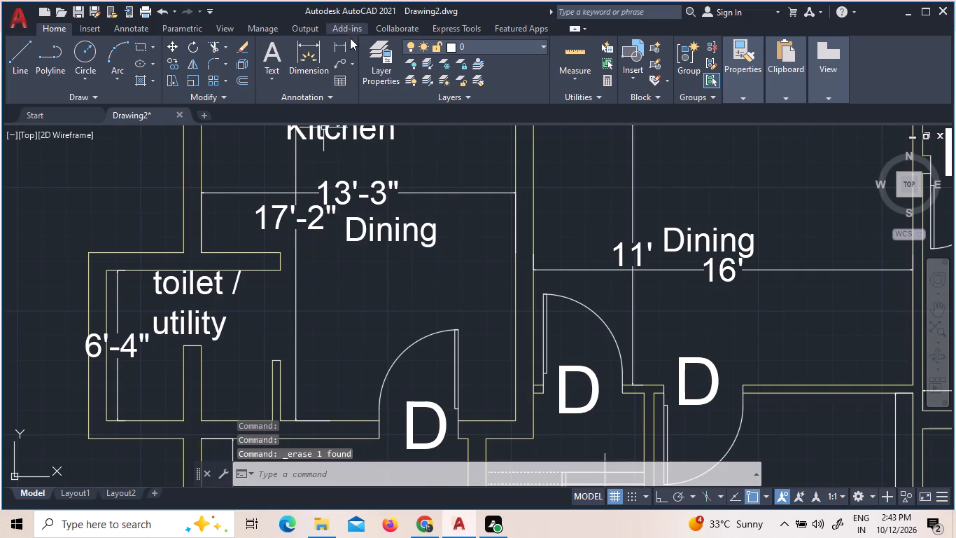
Add a horizontal linear dimension from the western toilet/utility's west wall to the east face of its short eastern partition, placing it below the label.
left_click(339, 46)
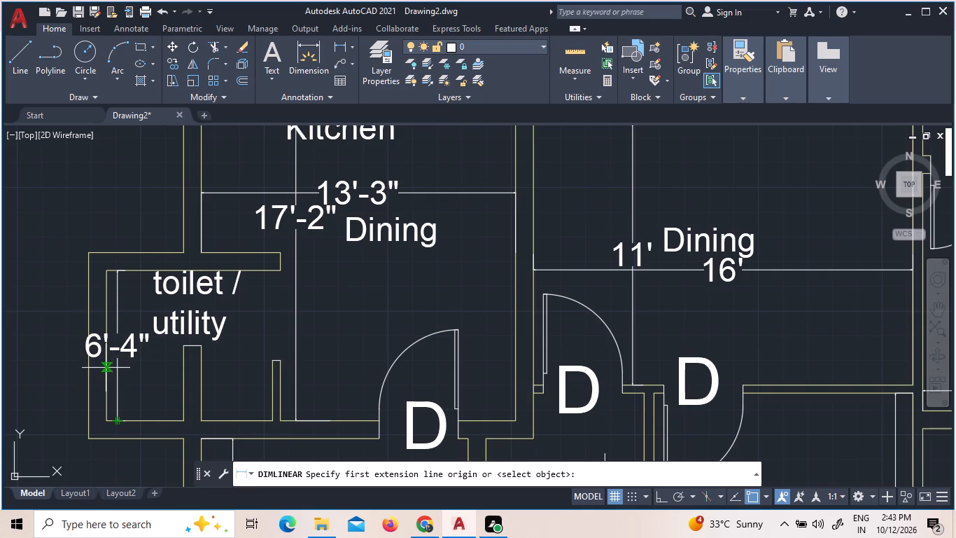
left_click(106, 368)
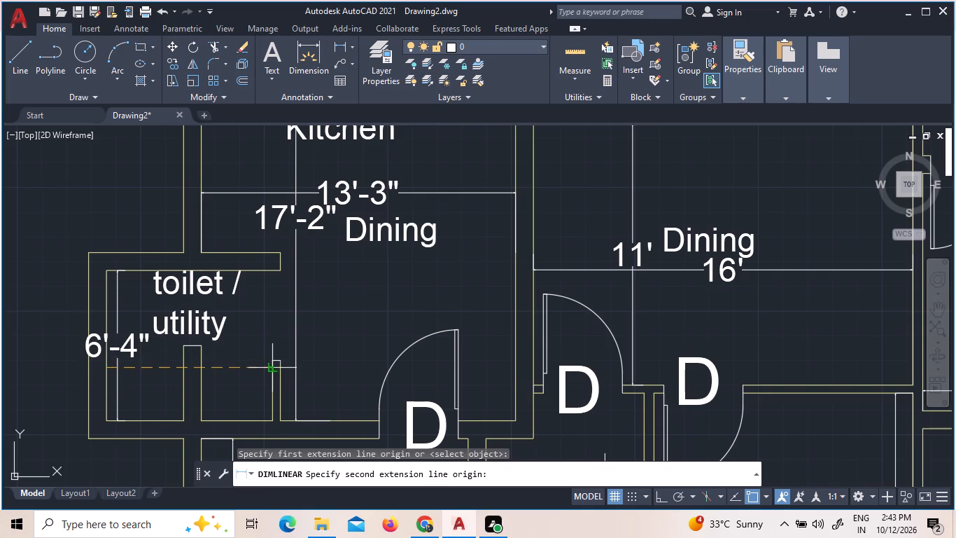
left_click(283, 372)
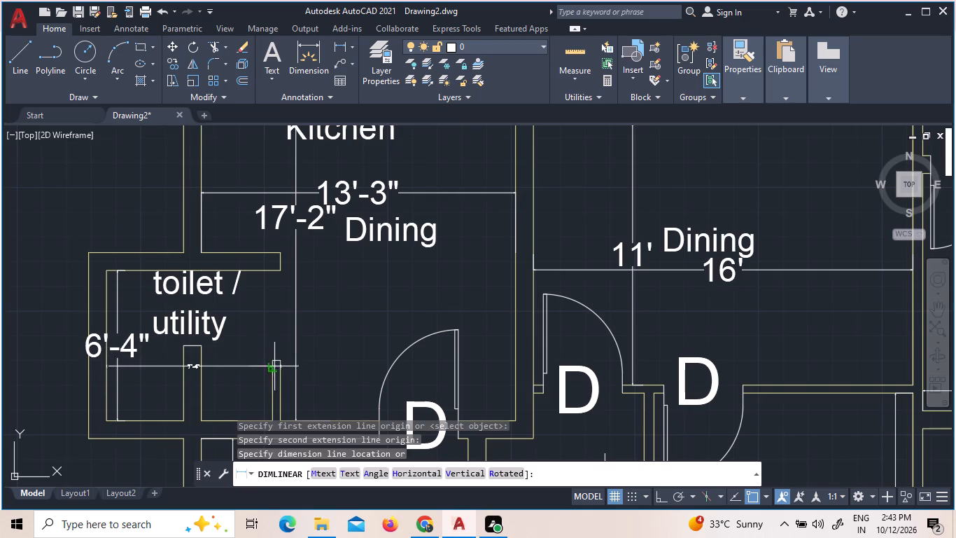
left_click(272, 385)
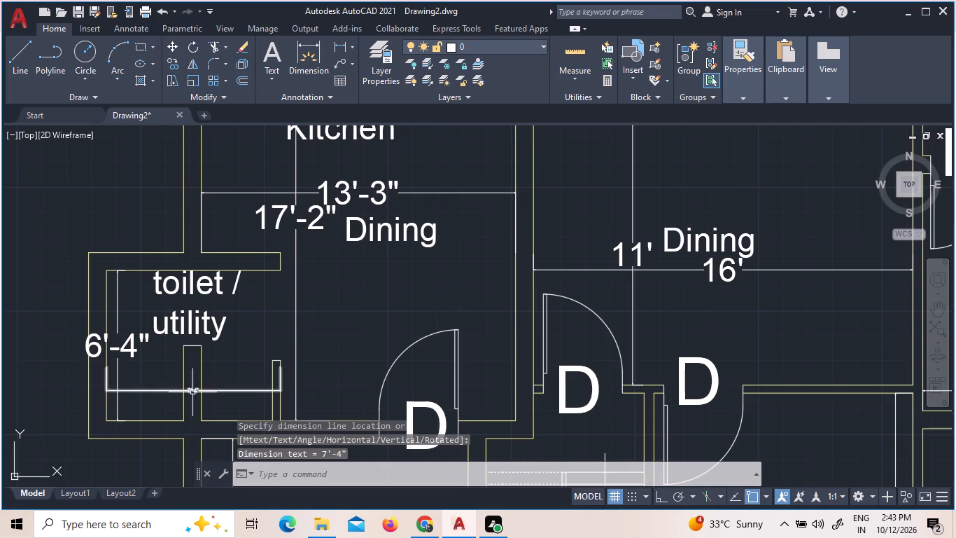
Set the text height of the western toilet/utility's horizontal dimension to 1'.
triple_click(192, 392)
scroll(192, 391, "up", 5)
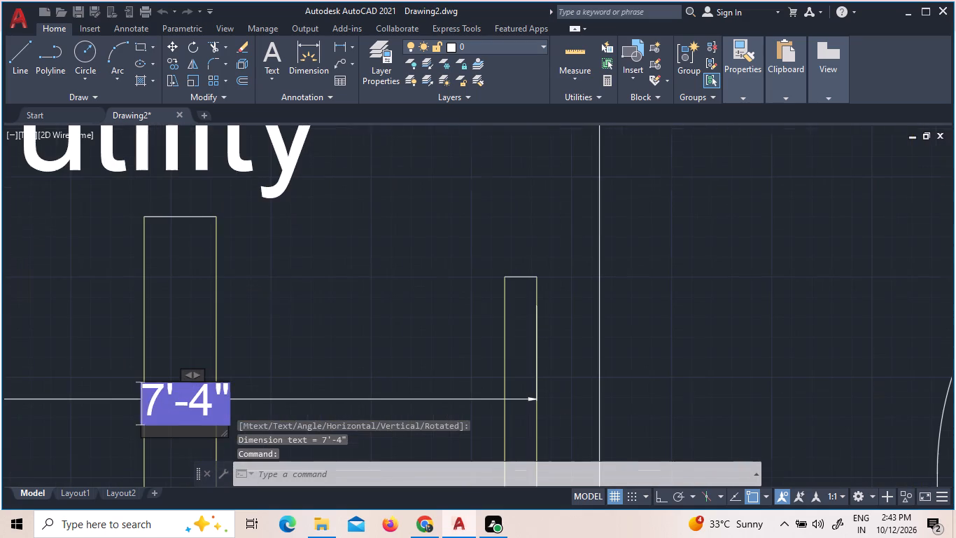
left_click(175, 389)
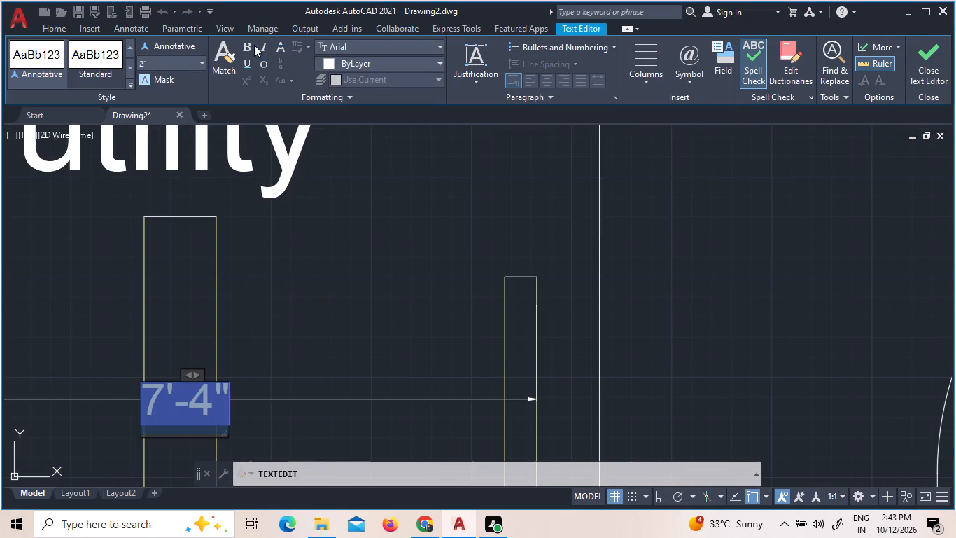
left_click(204, 58)
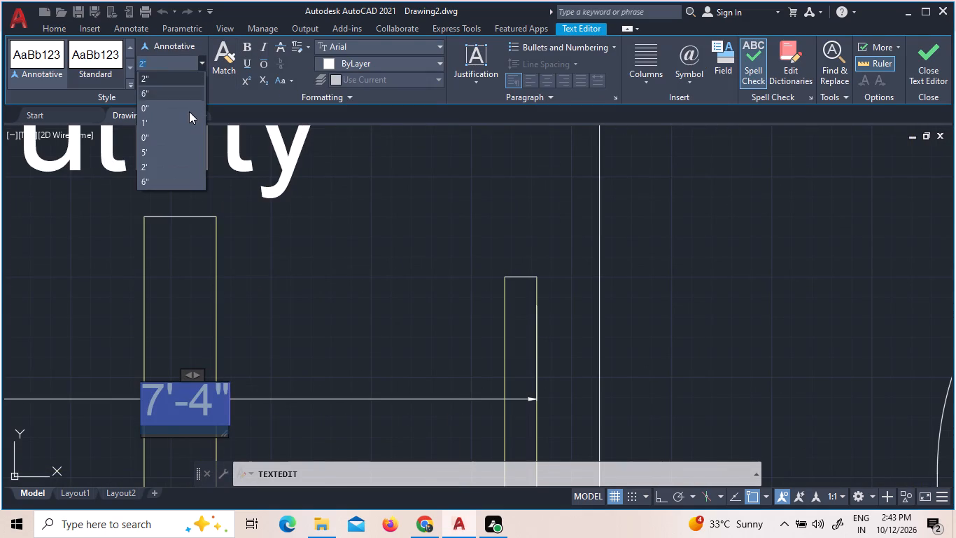
left_click(188, 120)
left_click(371, 199)
Look over the whole floor plan, checking the room labels and dimensions, including the eastern living hall, toilet and bedrooms.
scroll(378, 200, "down", 2)
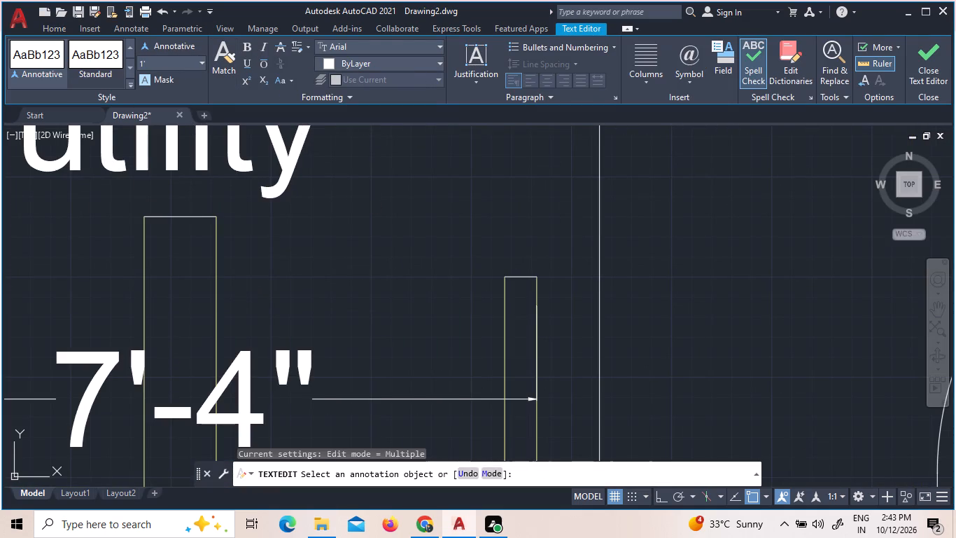
scroll(381, 200, "down", 5)
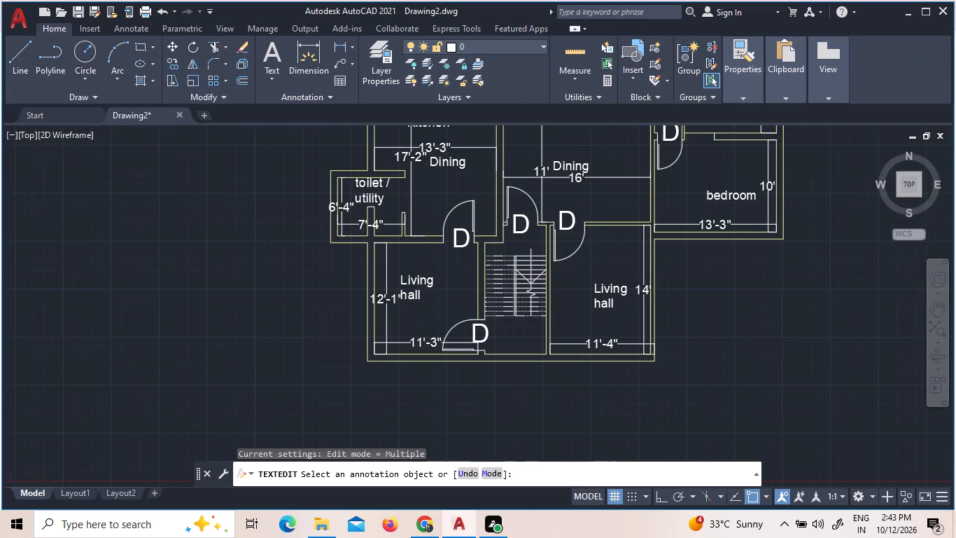
middle_click_drag(433, 221, 274, 350)
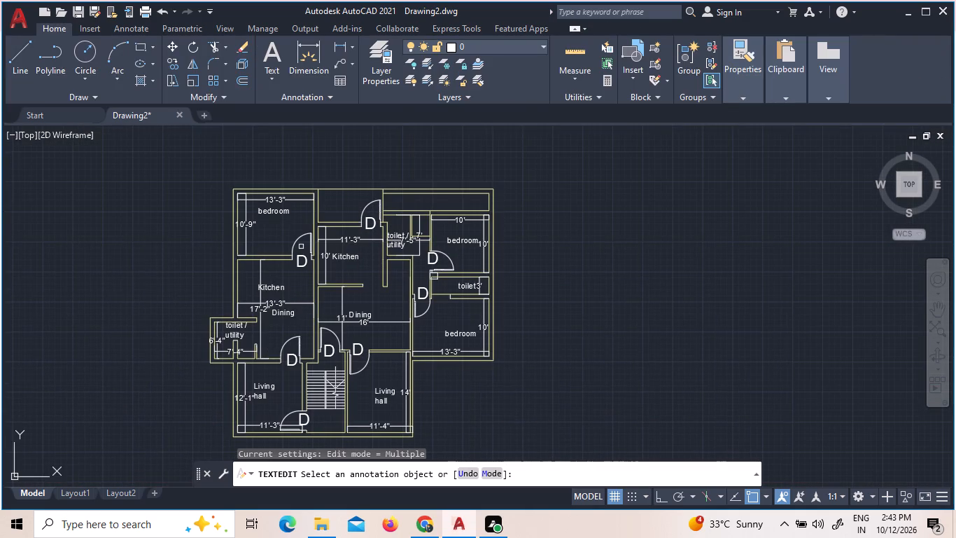
scroll(393, 245, "up", 2)
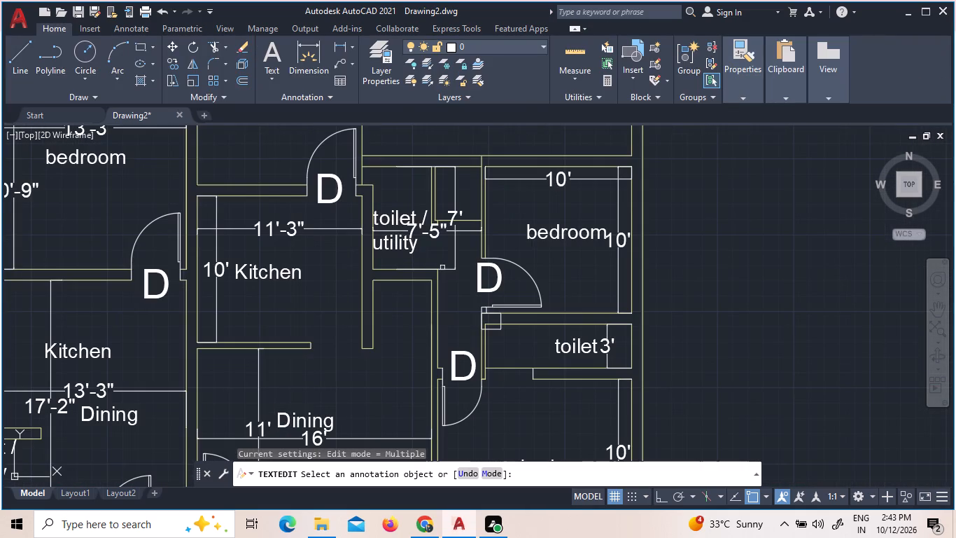
scroll(543, 277, "down", 1)
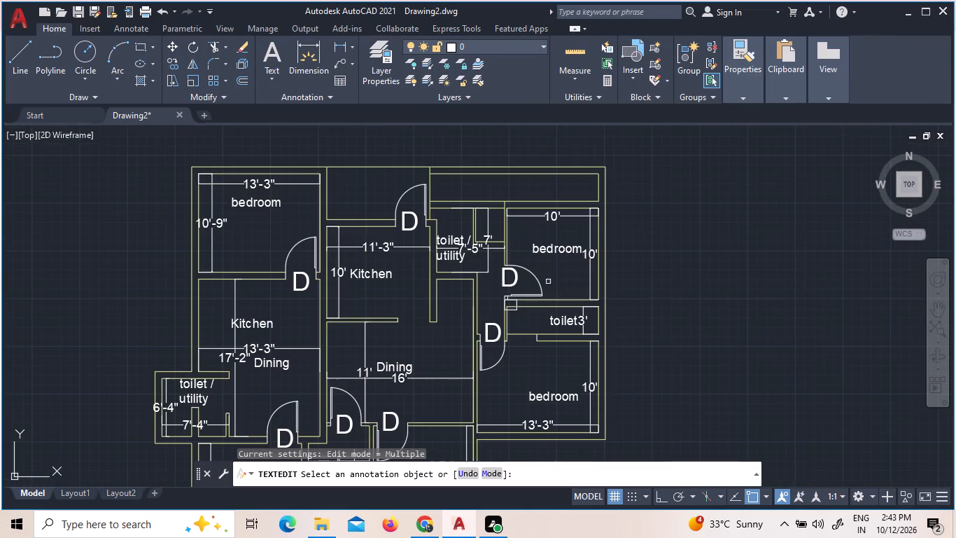
scroll(566, 310, "down", 2)
scroll(561, 370, "up", 2)
scroll(547, 377, "down", 1)
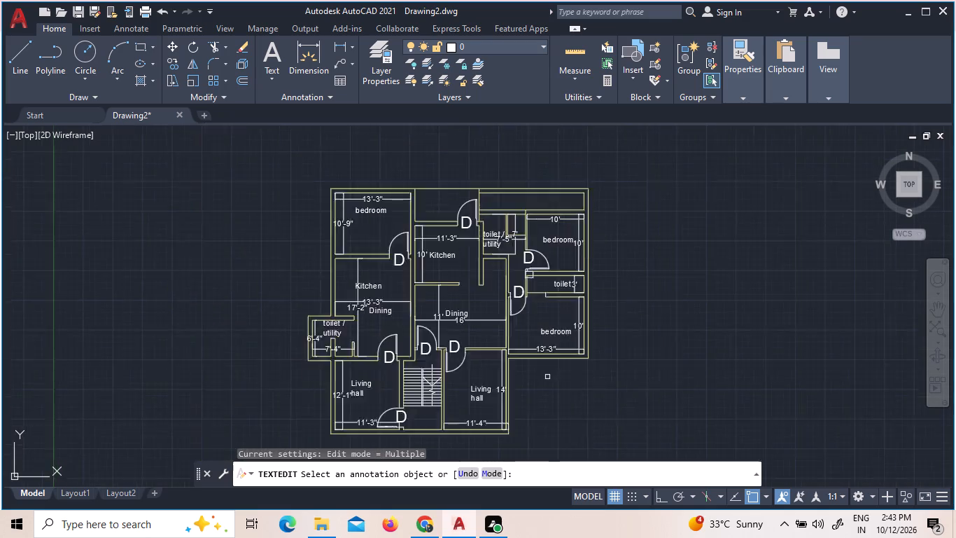
scroll(547, 377, "down", 1)
scroll(507, 414, "up", 5)
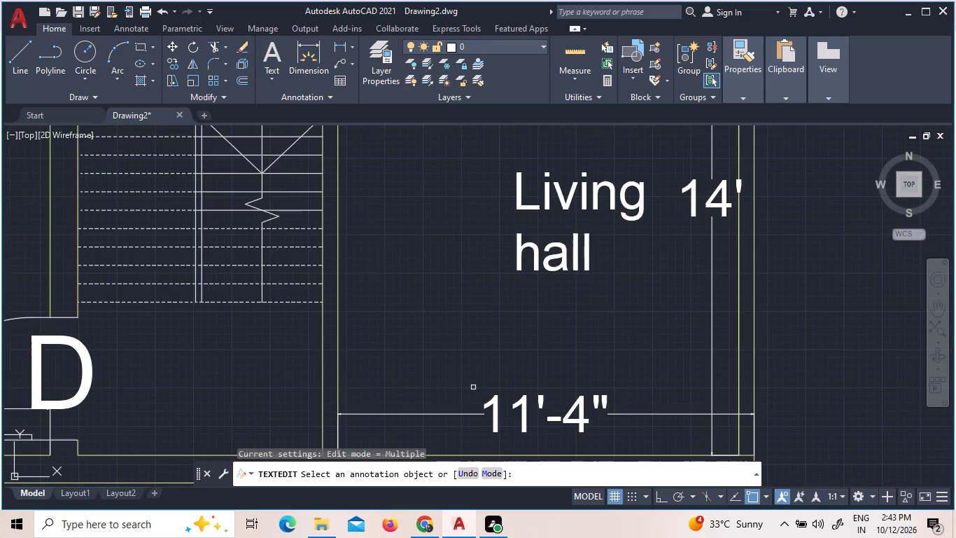
scroll(473, 387, "down", 3)
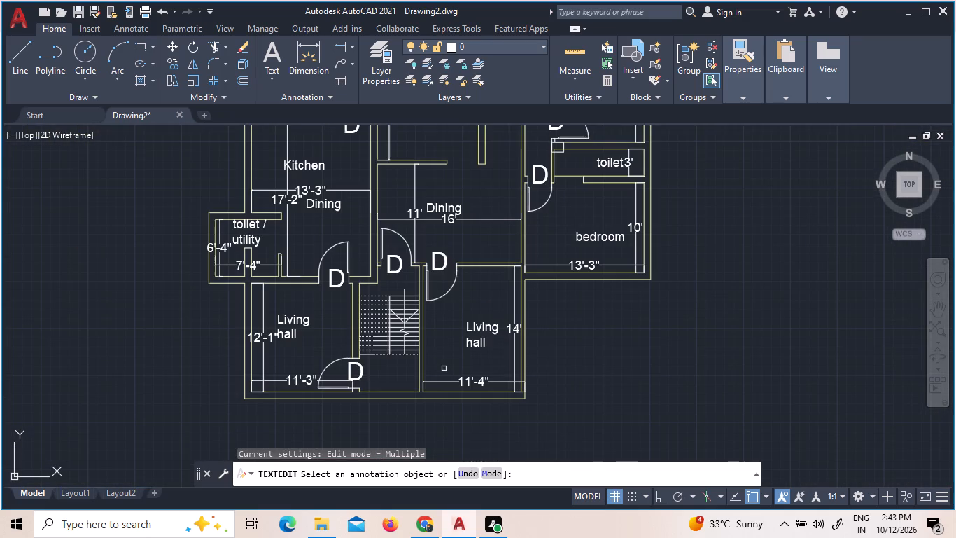
key("Escape")
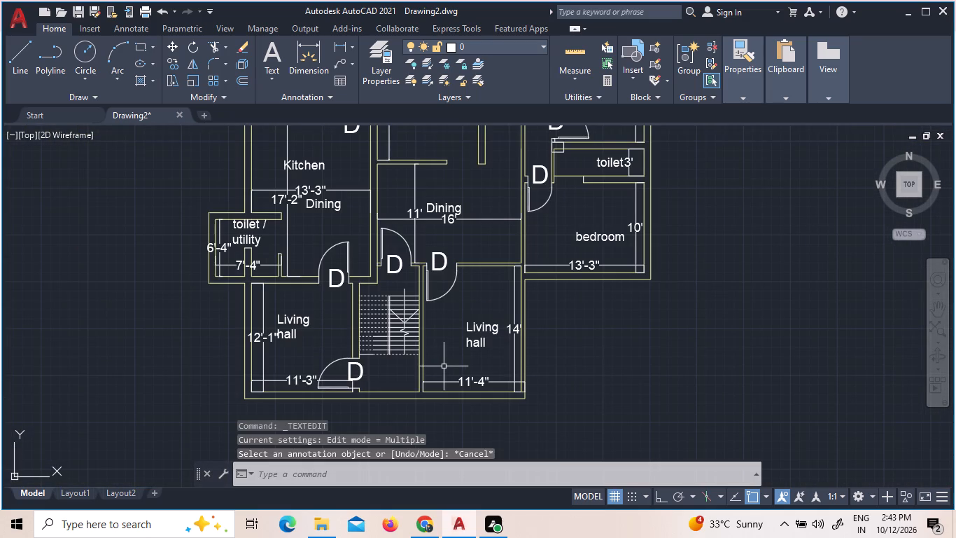
scroll(445, 352, "down", 1)
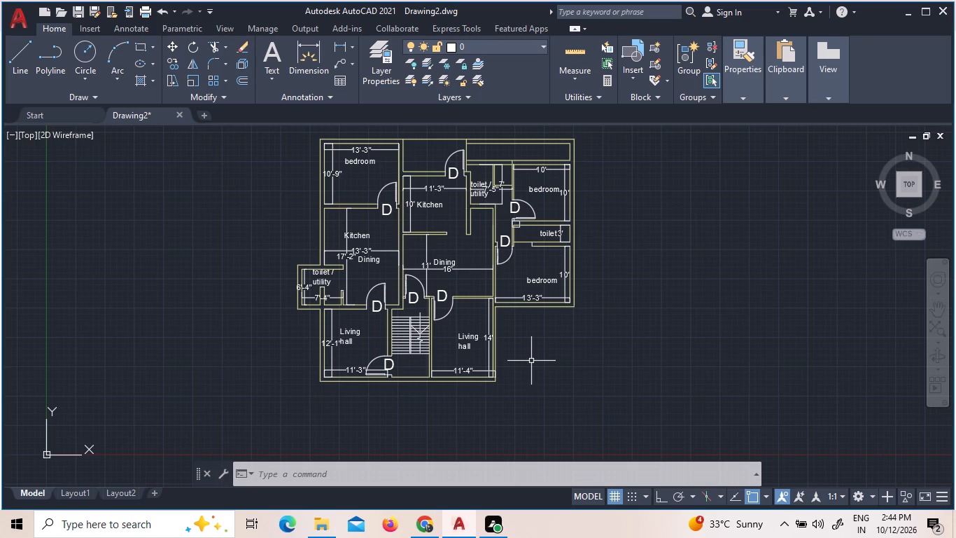
scroll(678, 284, "down", 2)
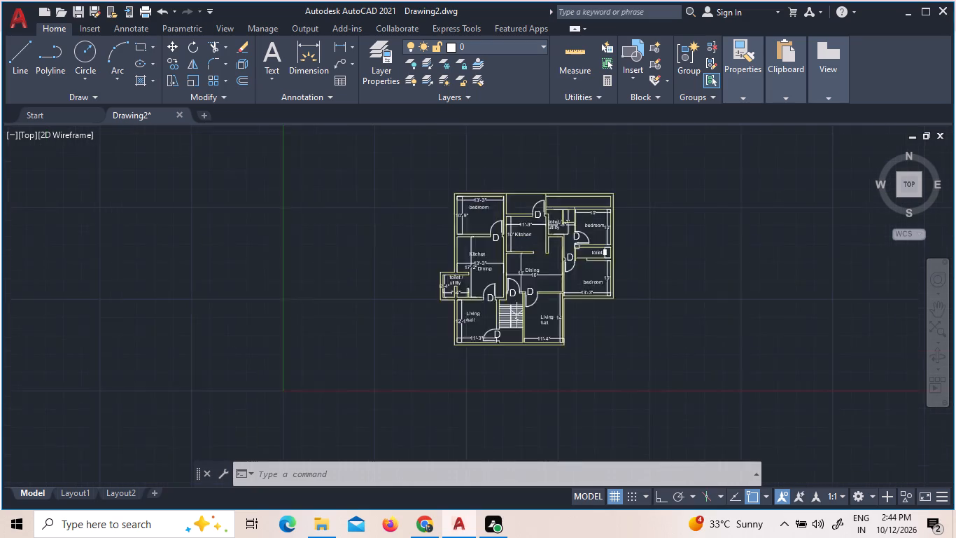
scroll(675, 269, "up", 4)
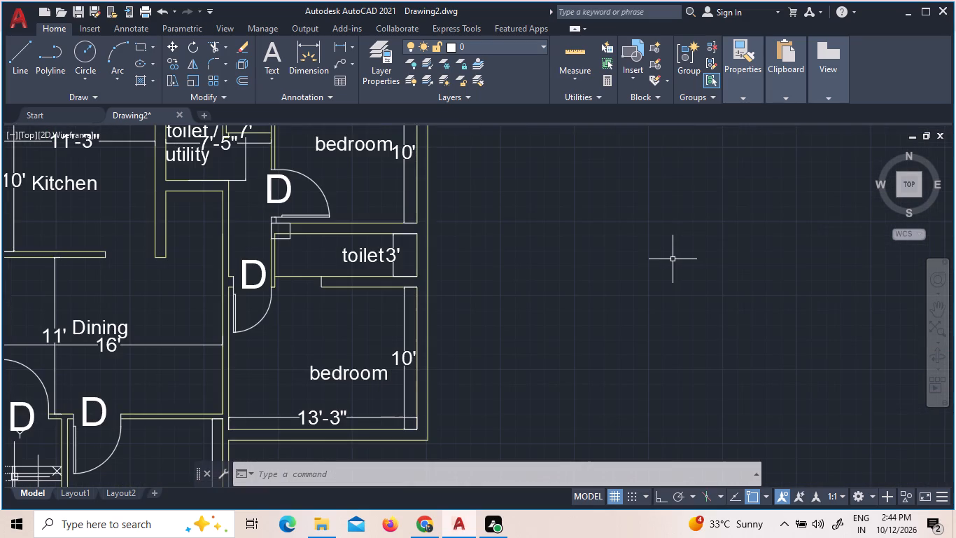
scroll(596, 216, "down", 2)
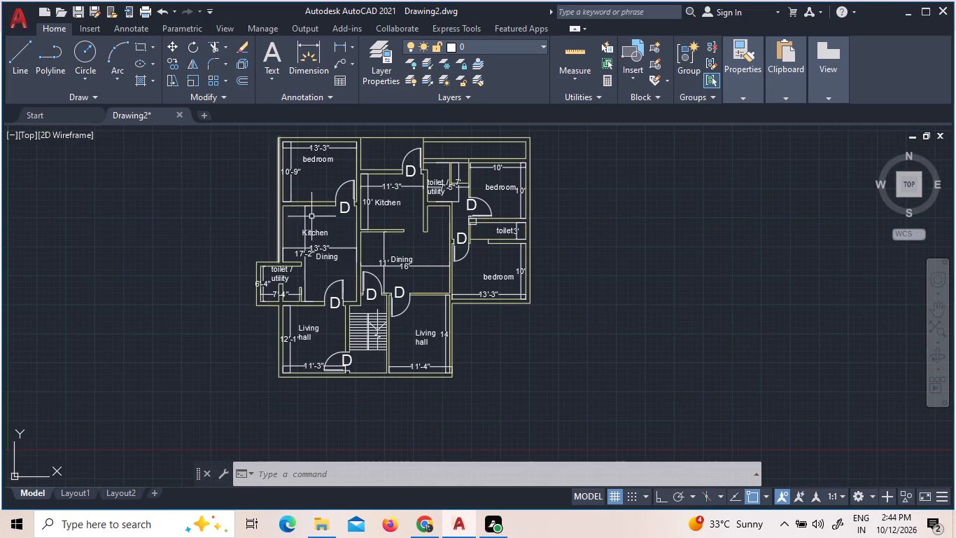
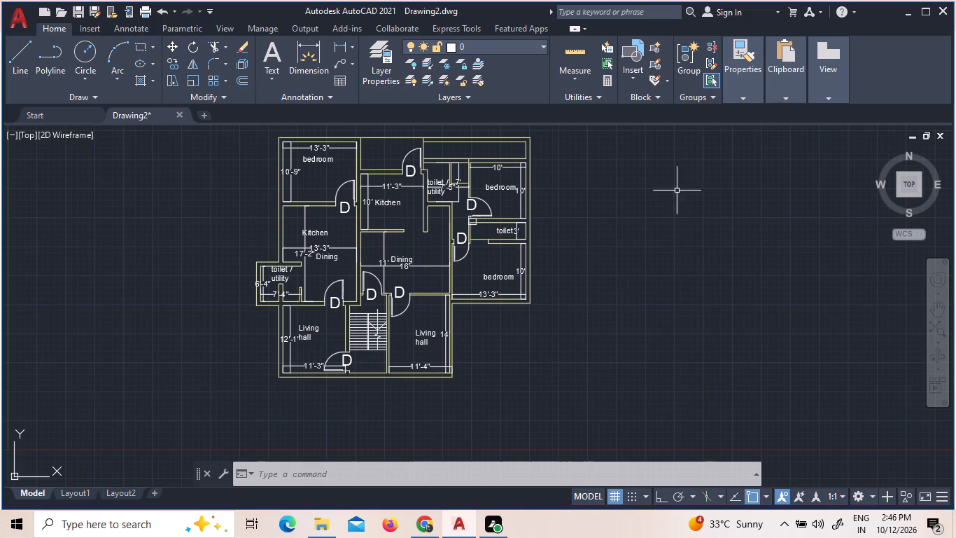
Dimension the full width of the plan's top exterior wall, placing the dimension line above the building.
scroll(640, 216, "up", 3)
scroll(392, 240, "down", 4)
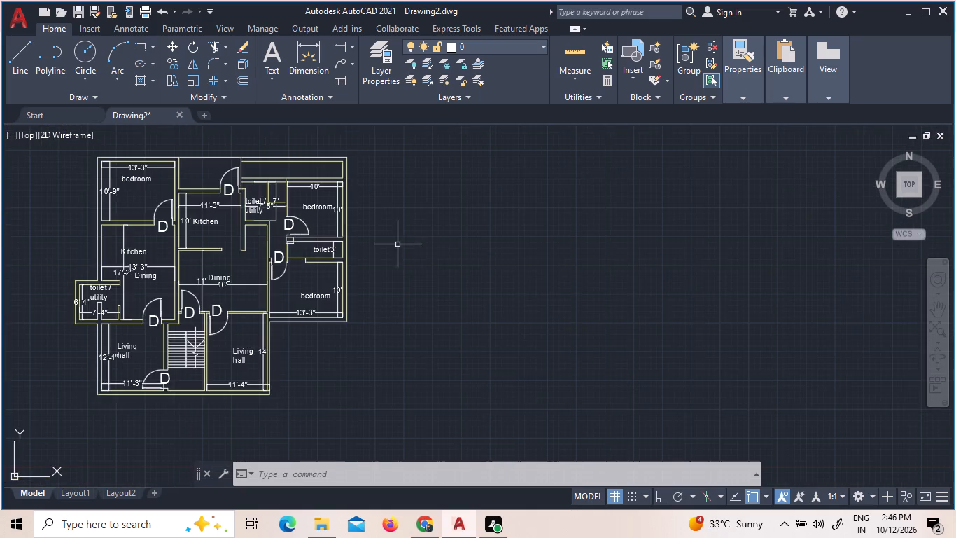
scroll(272, 174, "up", 3)
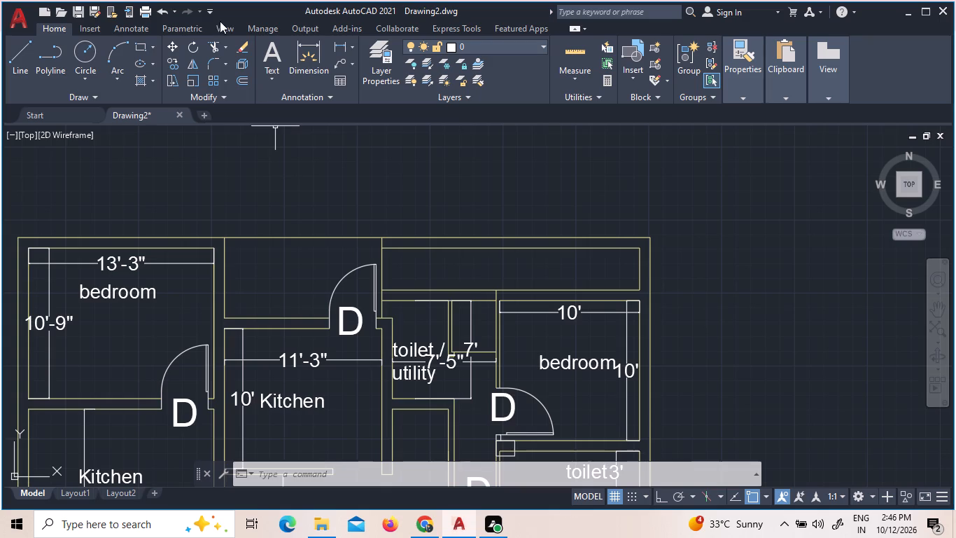
left_click(310, 44)
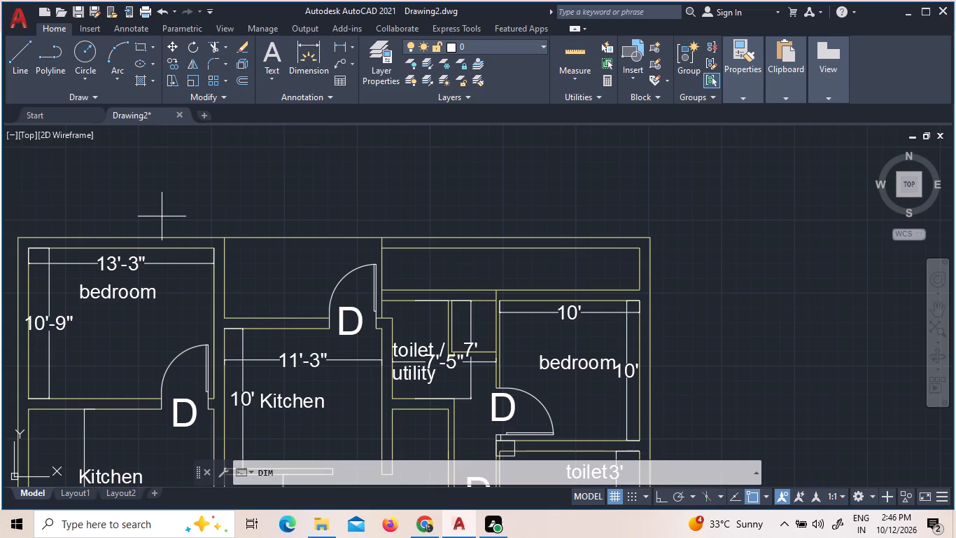
left_click(180, 237)
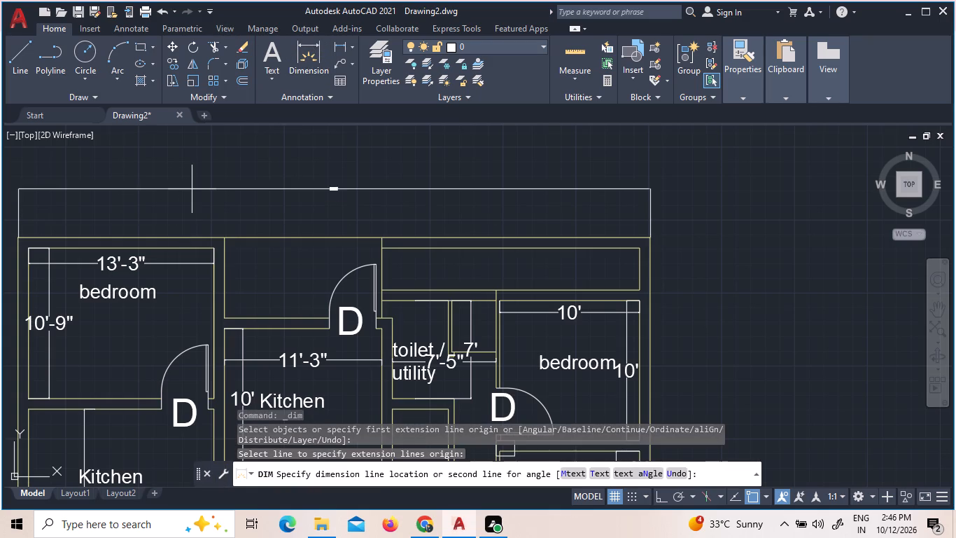
left_click(196, 178)
Dimension the left exterior wall alongside the upper-left bedroom and kitchen, placing the dimension line outside the plan.
scroll(295, 181, "down", 3)
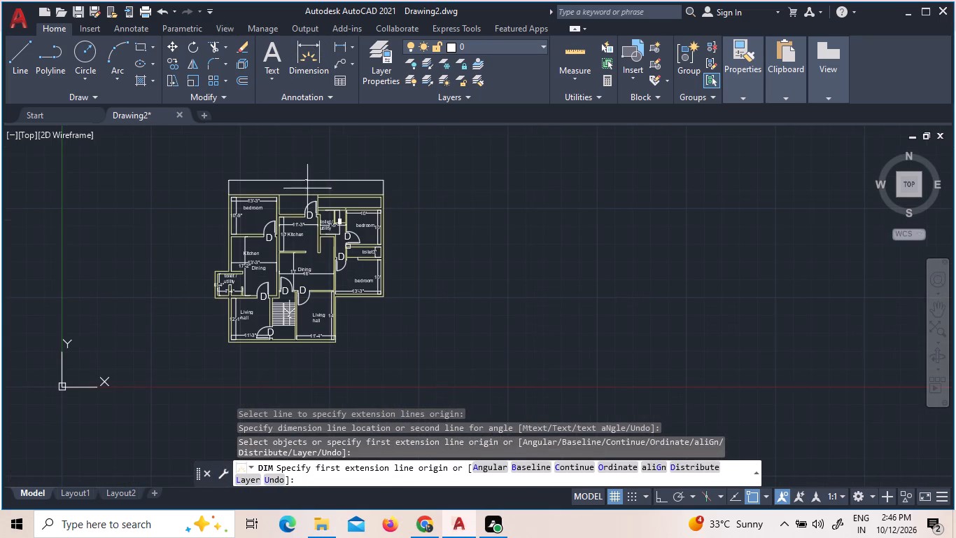
scroll(221, 268, "up", 2)
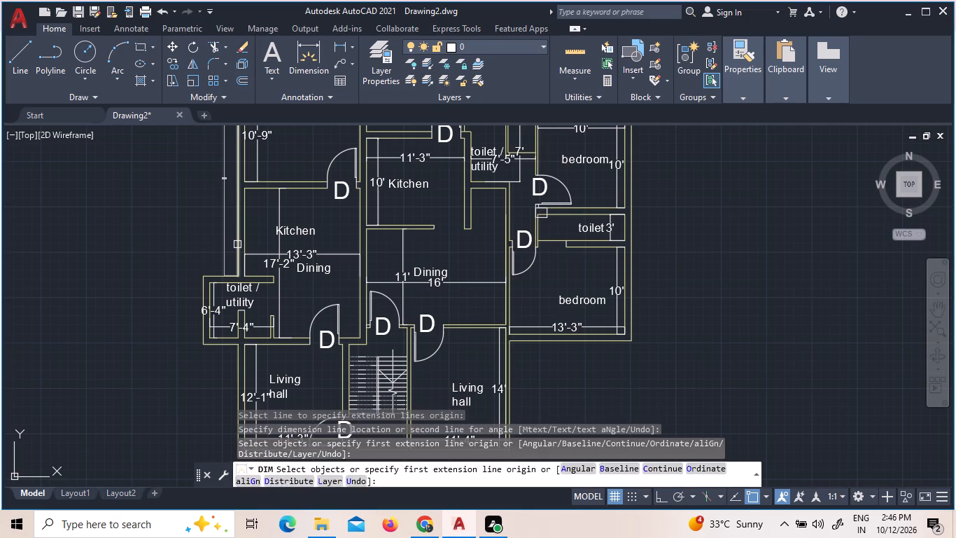
left_click(237, 244)
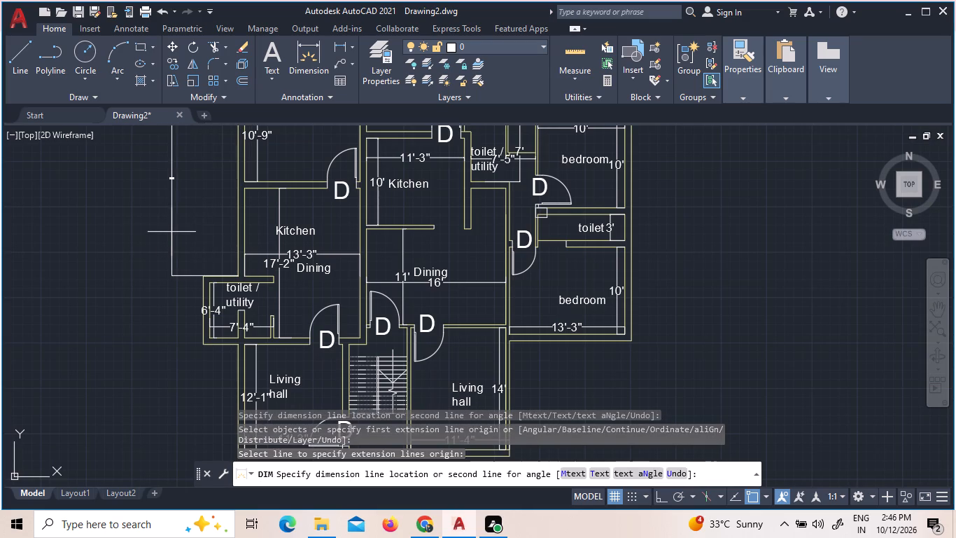
left_click(157, 229)
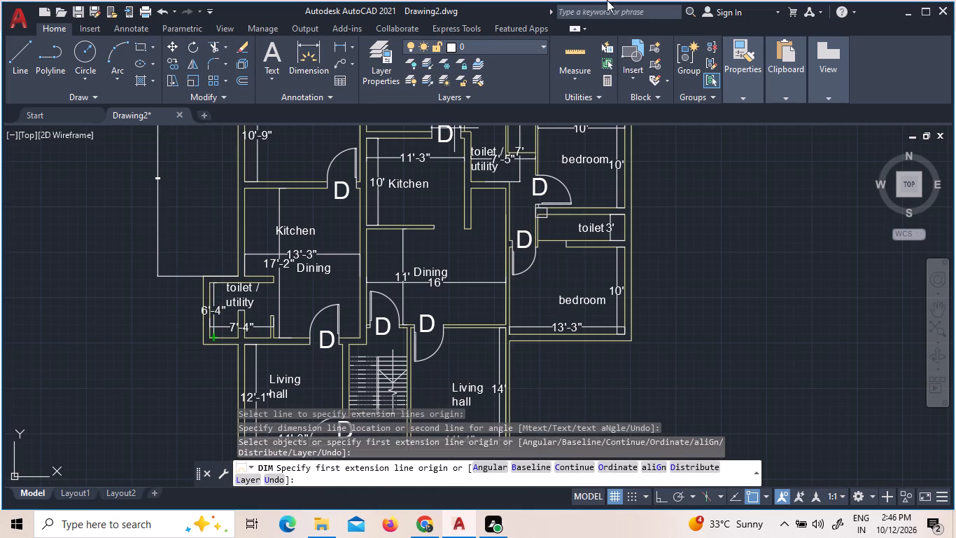
Dimension the outer left wall of the projecting toilet/utility room, placing the dimension line outside the plan.
left_click(316, 42)
scroll(448, 142, "down", 2)
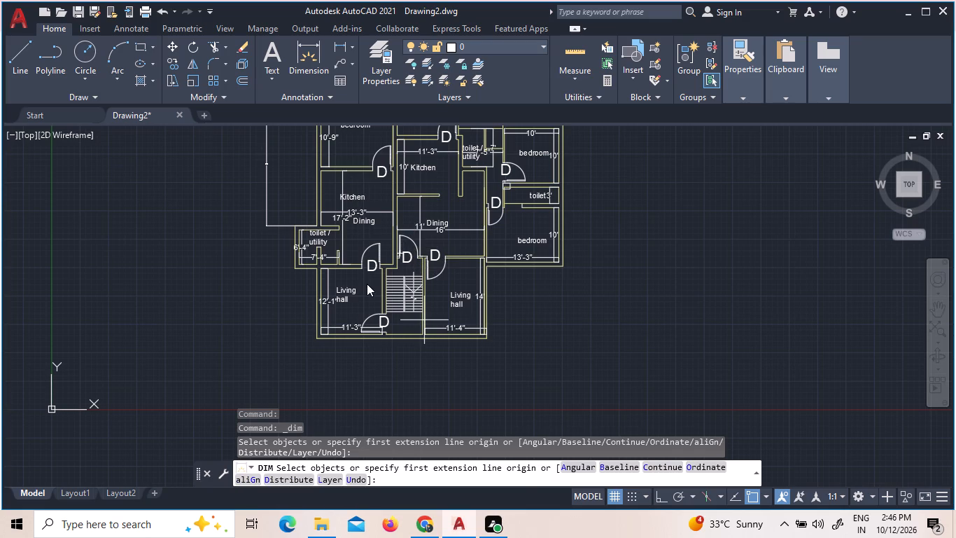
scroll(260, 248, "up", 3)
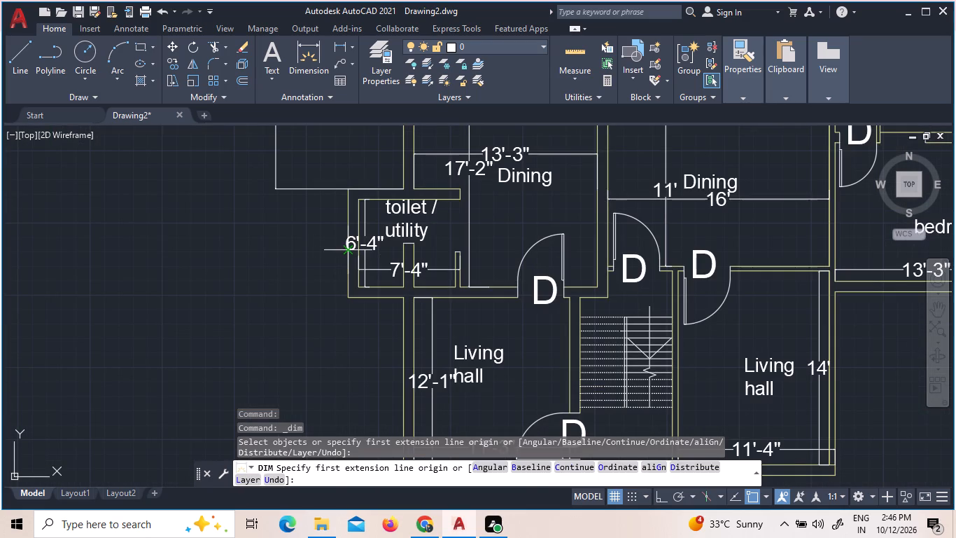
left_click(313, 47)
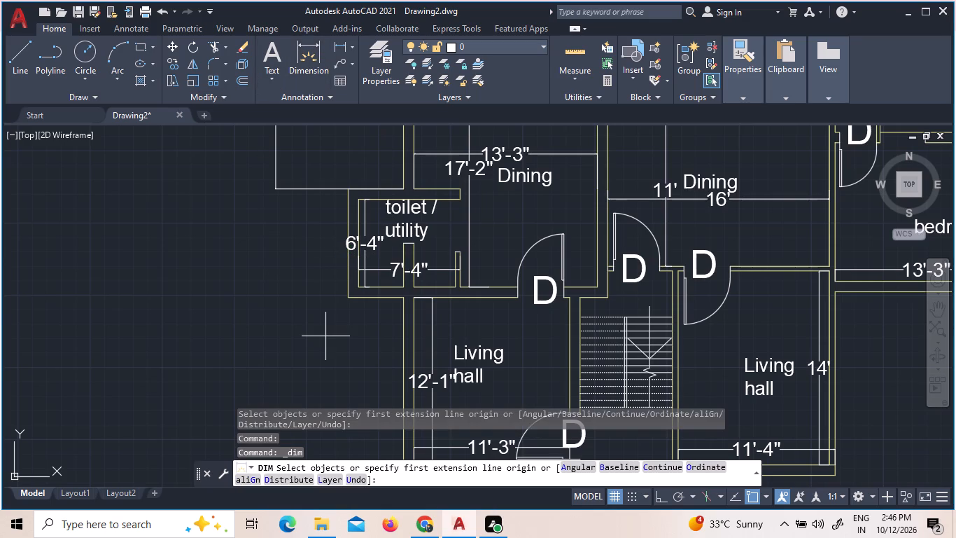
left_click(348, 268)
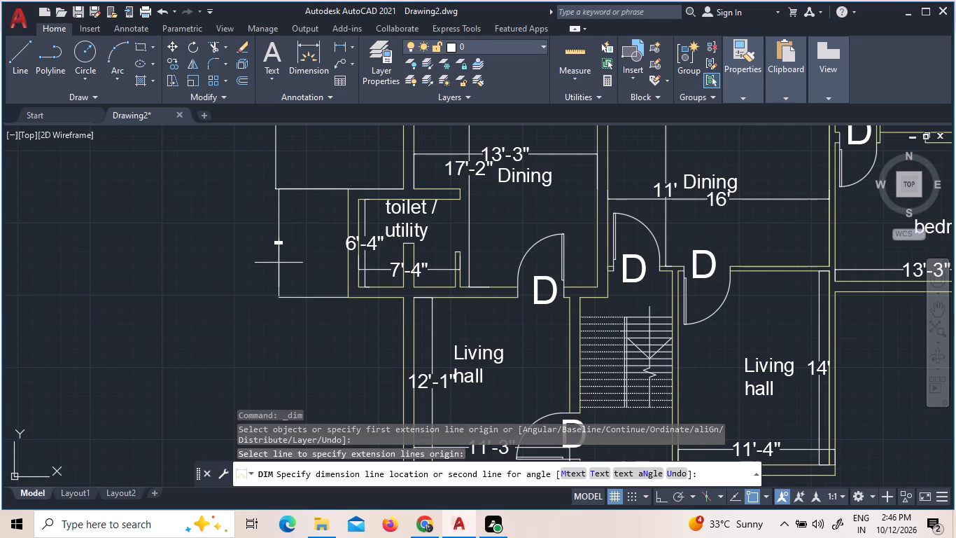
left_click(279, 263)
Dimension the left living hall's outer wall between its upper and lower exterior corners, placing the dimension line outside the plan.
scroll(279, 261, "down", 2)
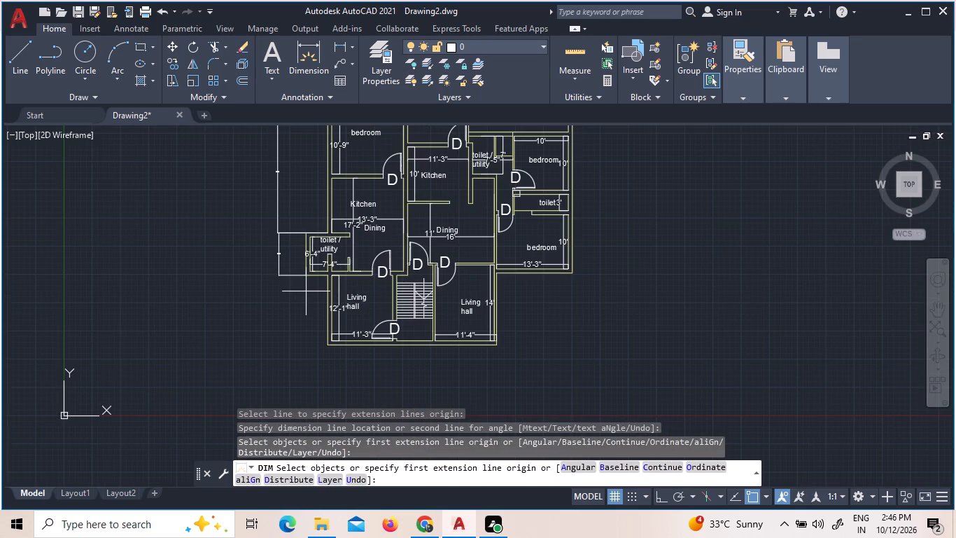
left_click(313, 36)
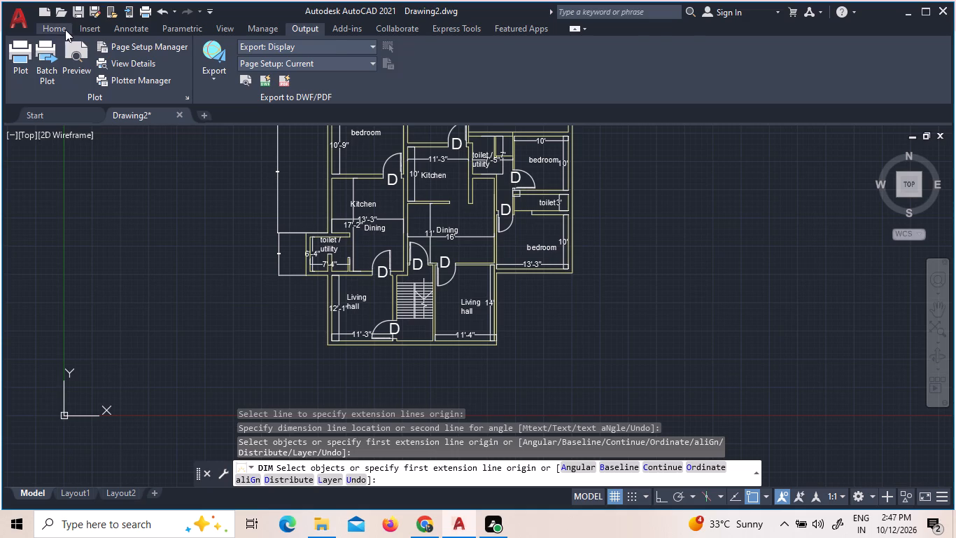
left_click(65, 29)
left_click(300, 62)
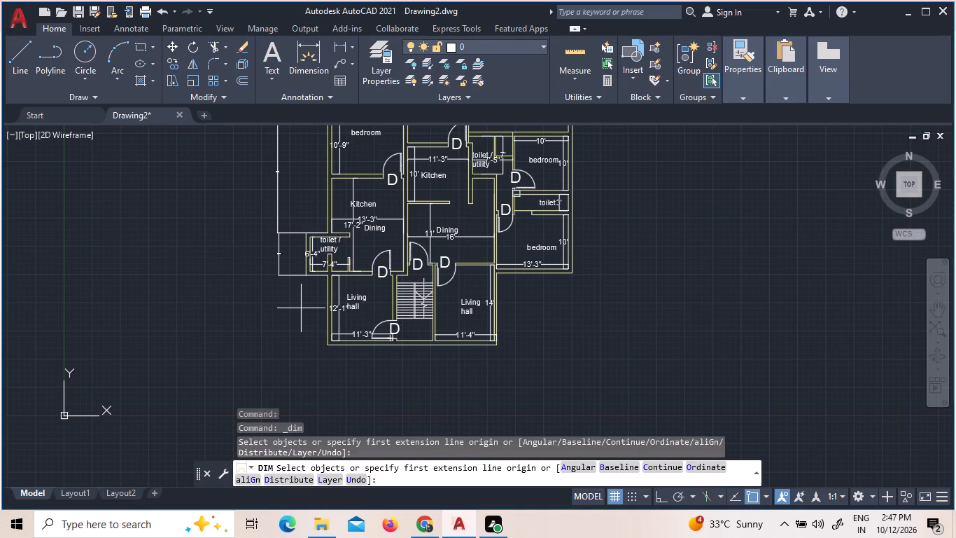
scroll(330, 313, "up", 2)
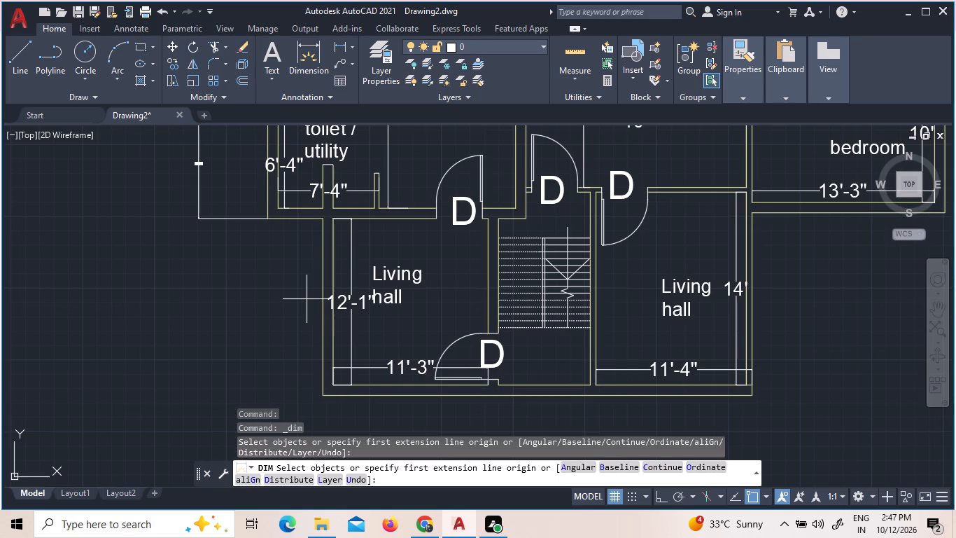
left_click(321, 218)
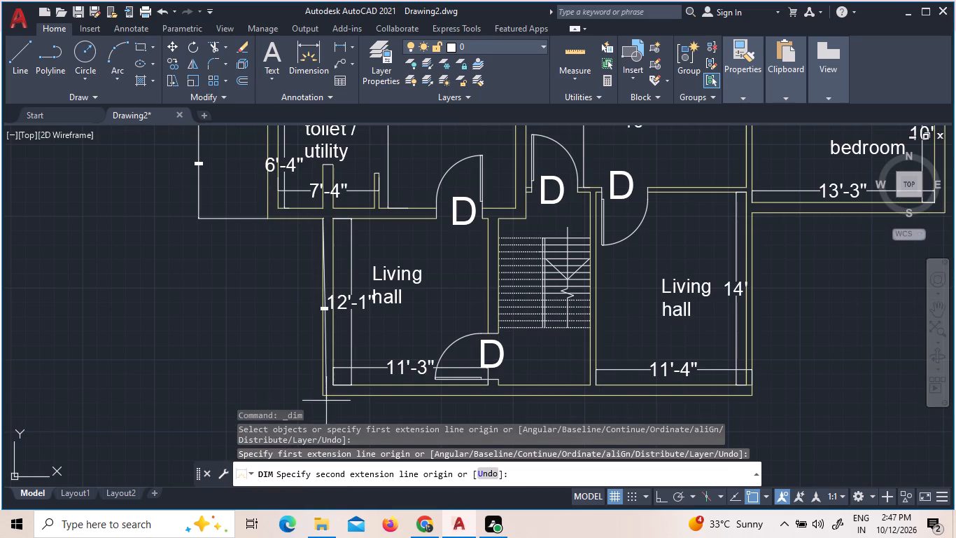
left_click(319, 394)
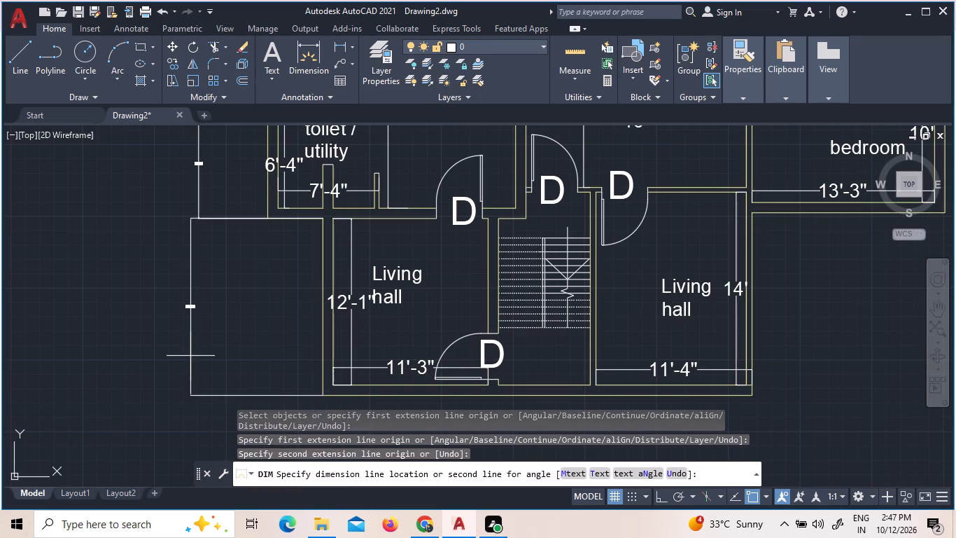
left_click(204, 358)
Set the text height of the exterior dimension beside the left living hall to 1'.
scroll(211, 298, "up", 2)
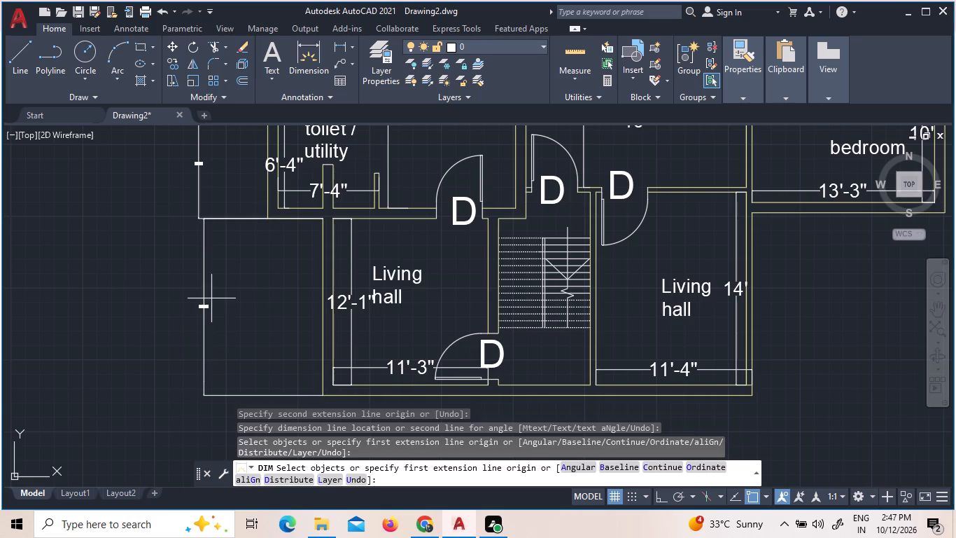
scroll(211, 298, "up", 6)
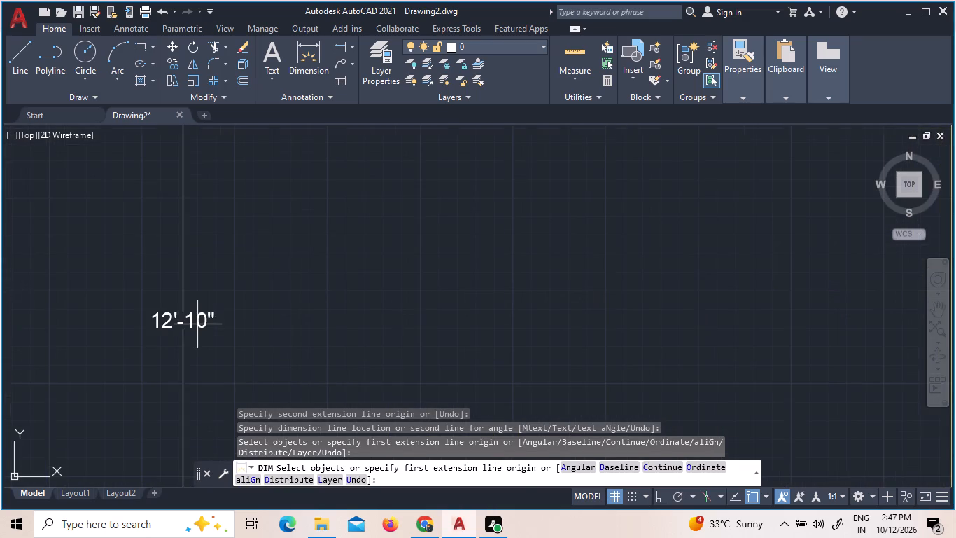
scroll(262, 338, "down", 3)
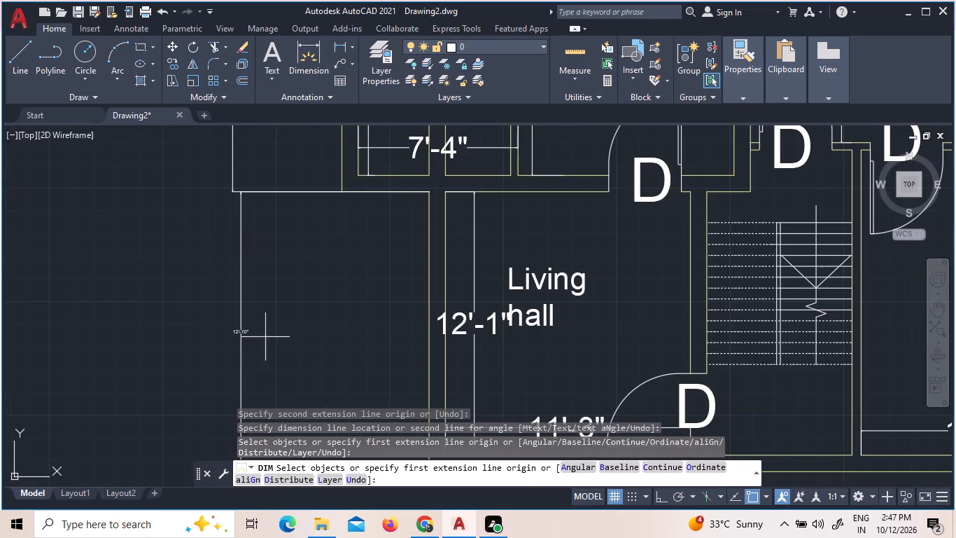
key("Escape")
triple_click(239, 330)
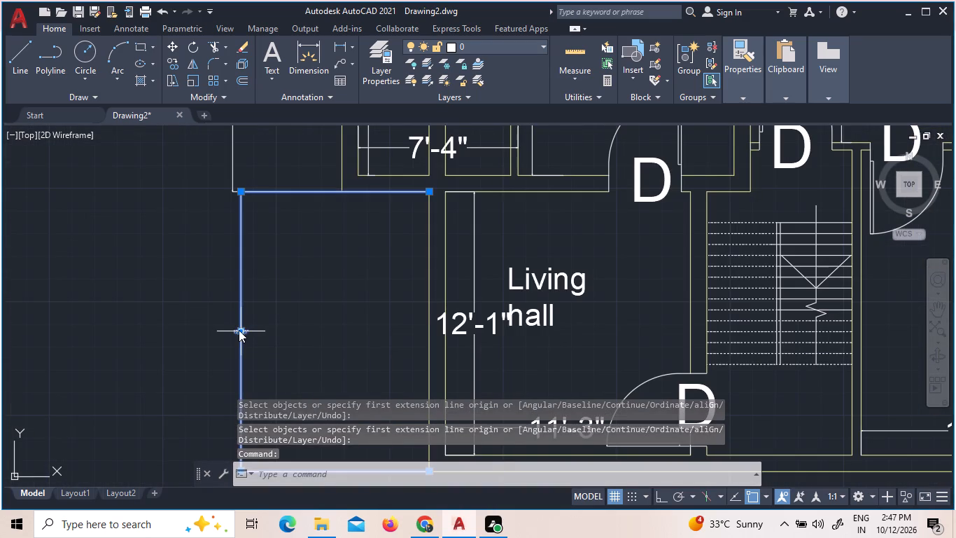
left_click(239, 330)
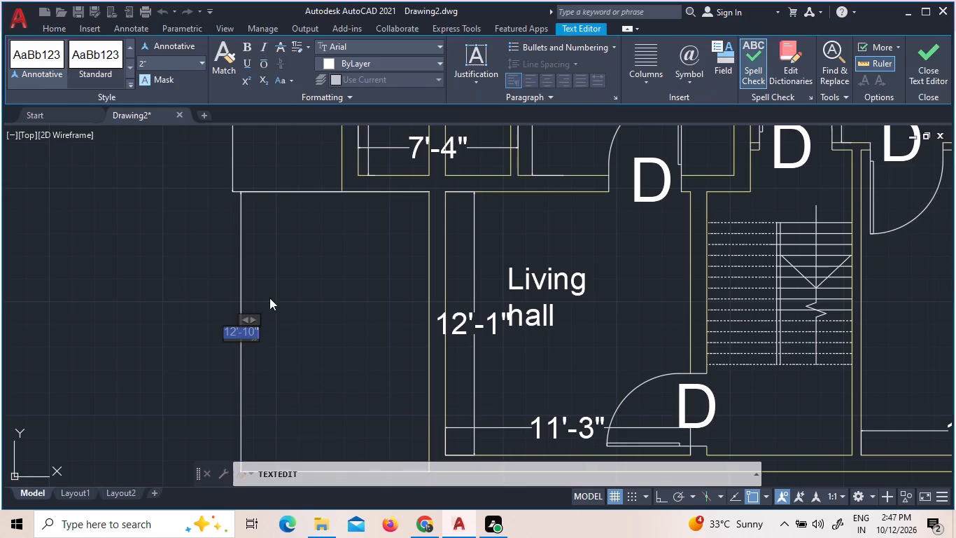
left_click(205, 62)
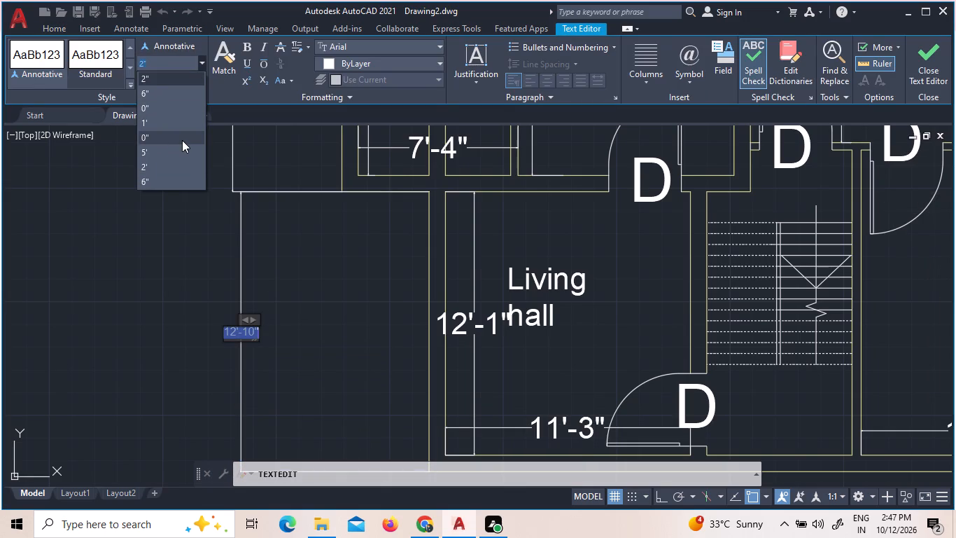
left_click(183, 125)
left_click(173, 255)
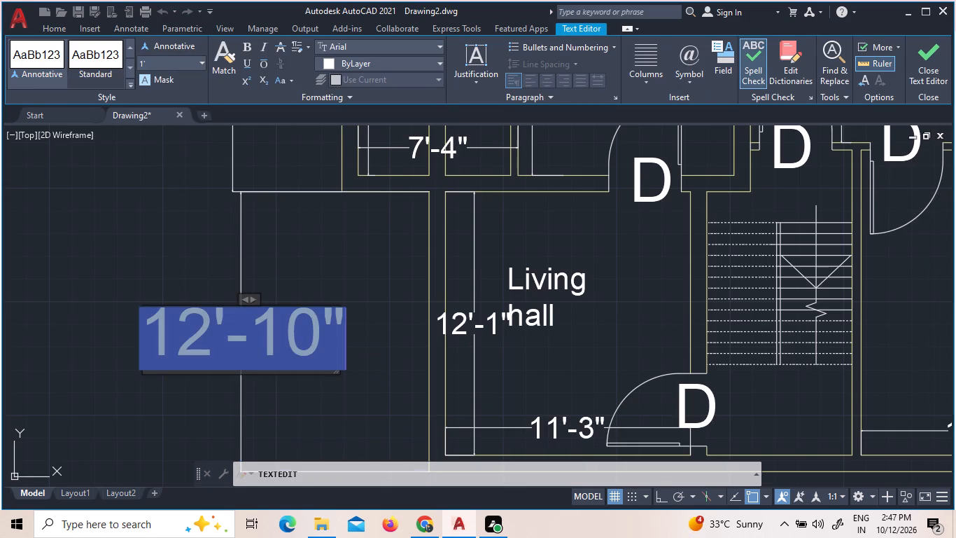
Set the text height of the exterior dimension beside the left toilet/utility room to 1'.
scroll(174, 255, "down", 6)
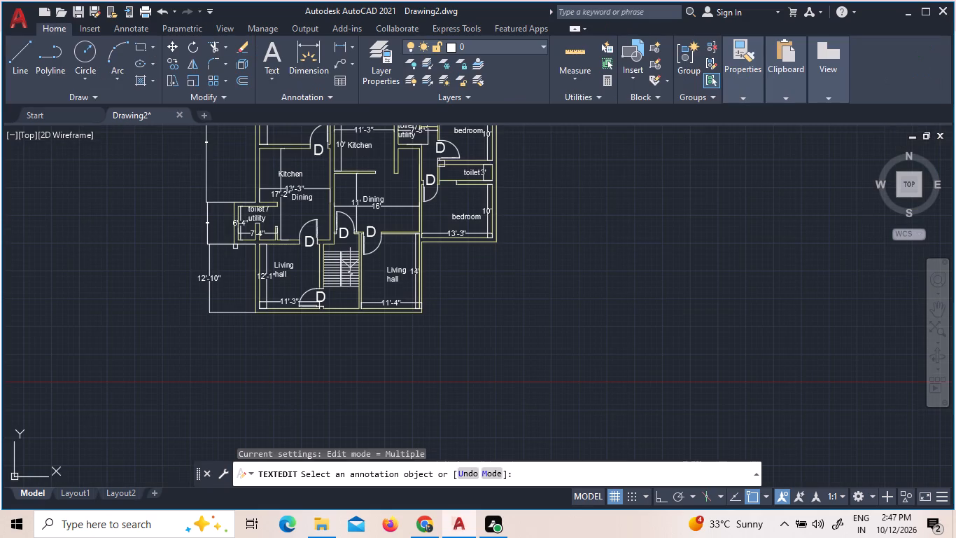
scroll(199, 228, "up", 5)
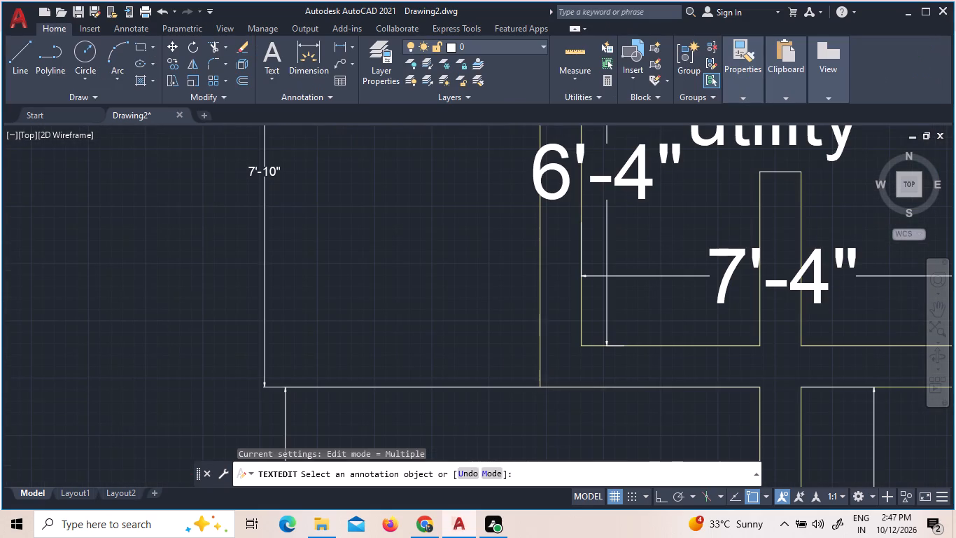
triple_click(269, 169)
double_click(269, 169)
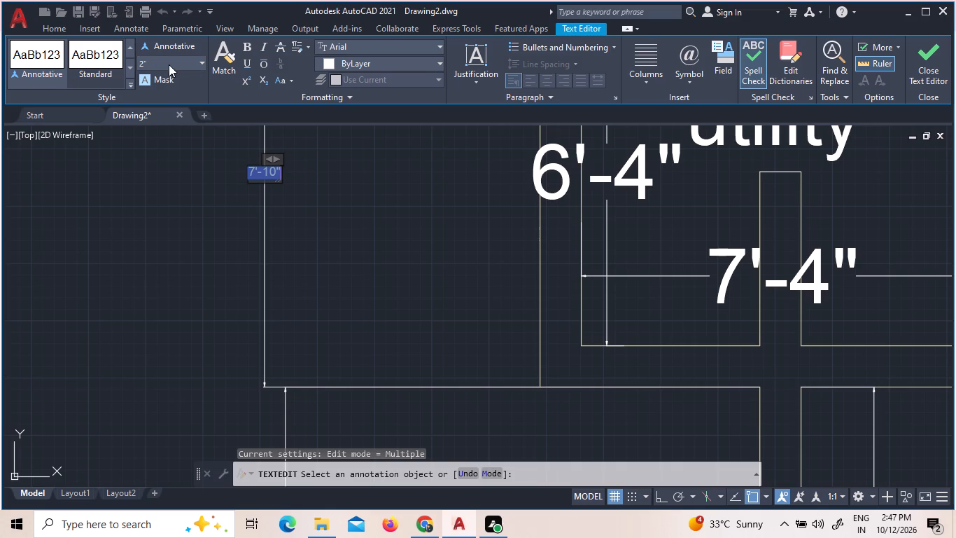
left_click(199, 62)
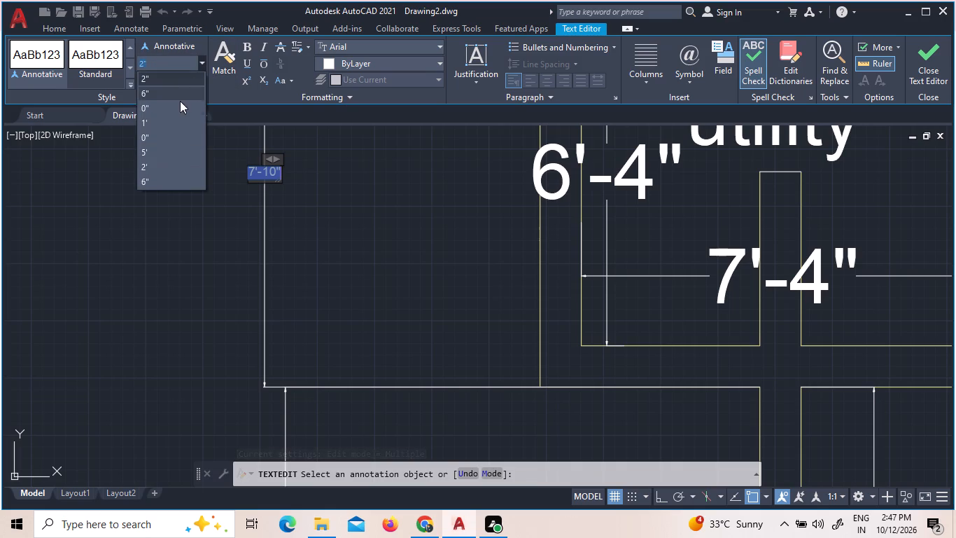
left_click(167, 120)
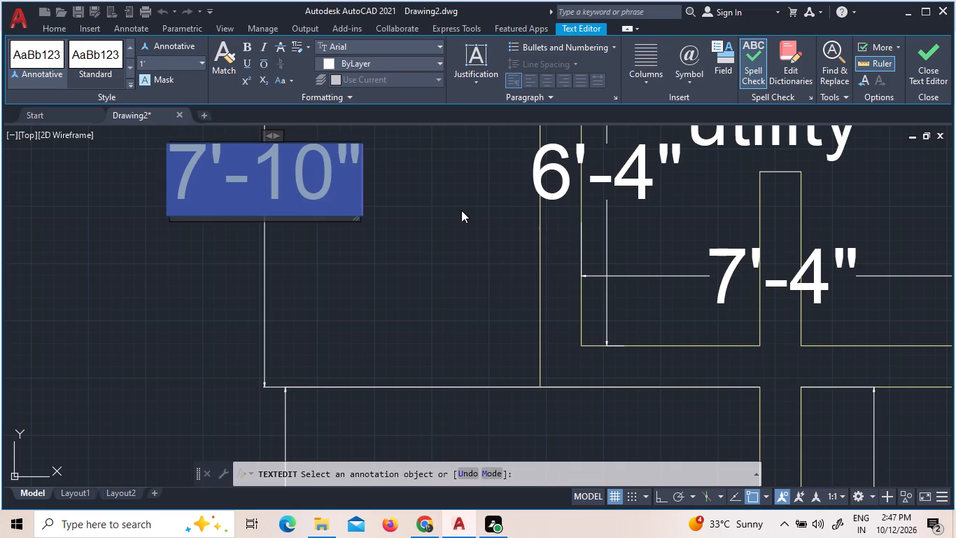
left_click(461, 210)
Set the text height of the exterior dimension beside the left bedroom and kitchen to 1'.
scroll(462, 210, "down", 7)
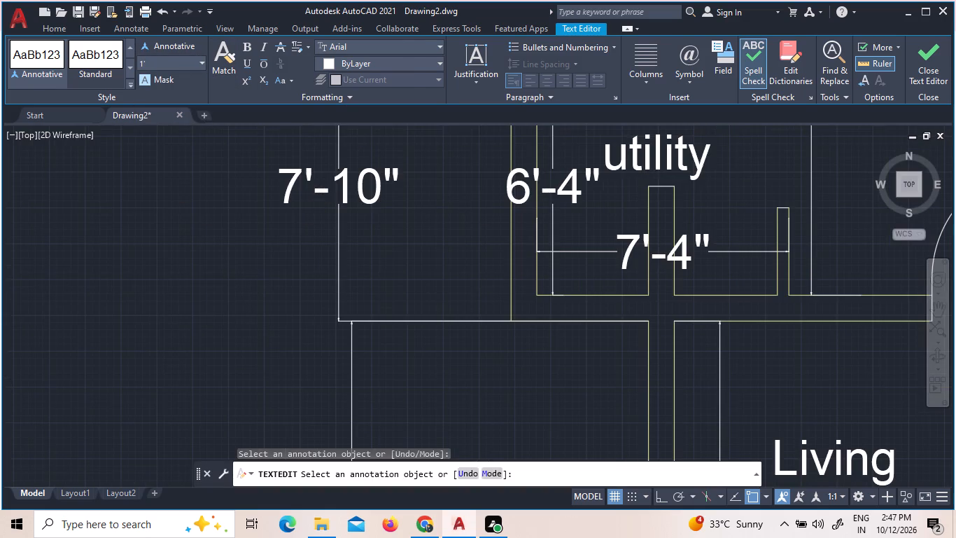
scroll(470, 205, "down", 3)
middle_click_drag(477, 162, 443, 286)
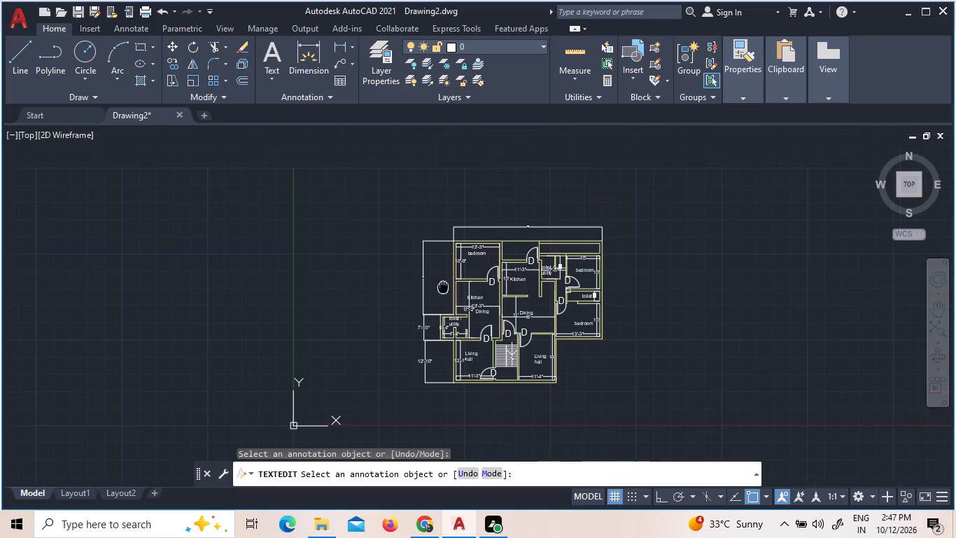
scroll(432, 277, "up", 7)
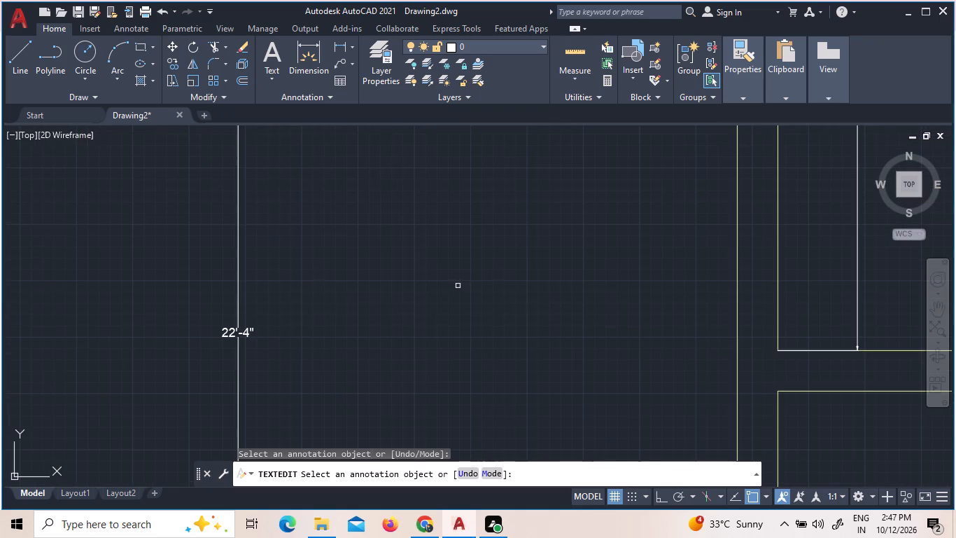
scroll(323, 357, "up", 3)
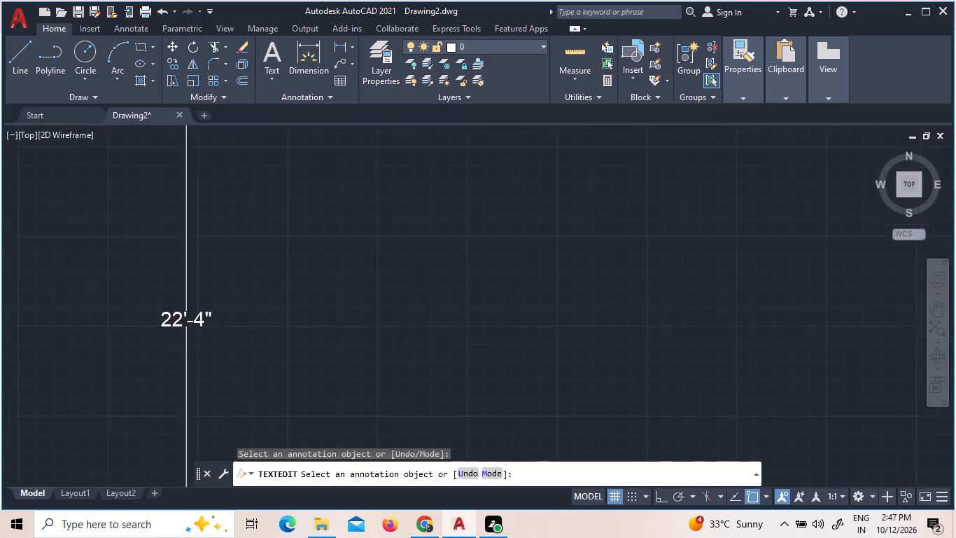
scroll(291, 355, "down", 2)
scroll(202, 342, "up", 2)
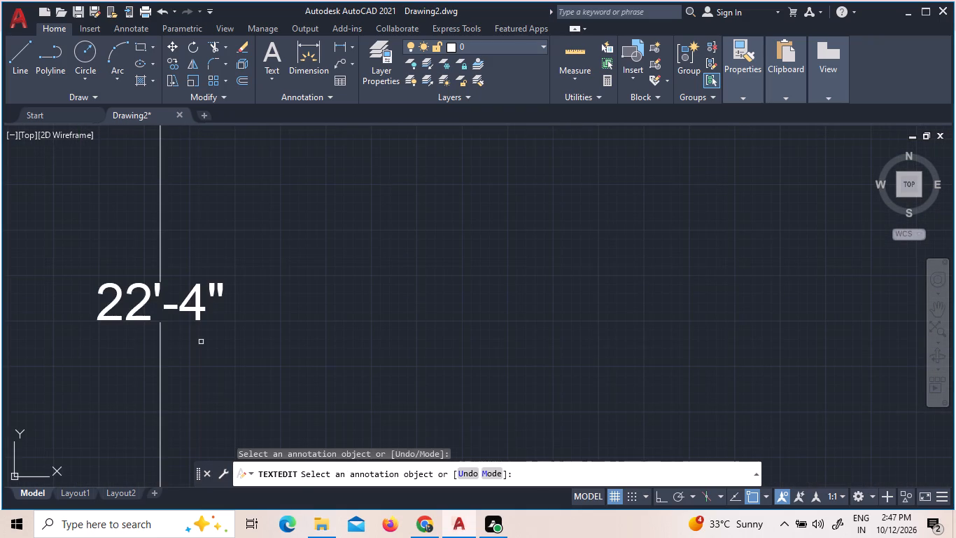
triple_click(149, 291)
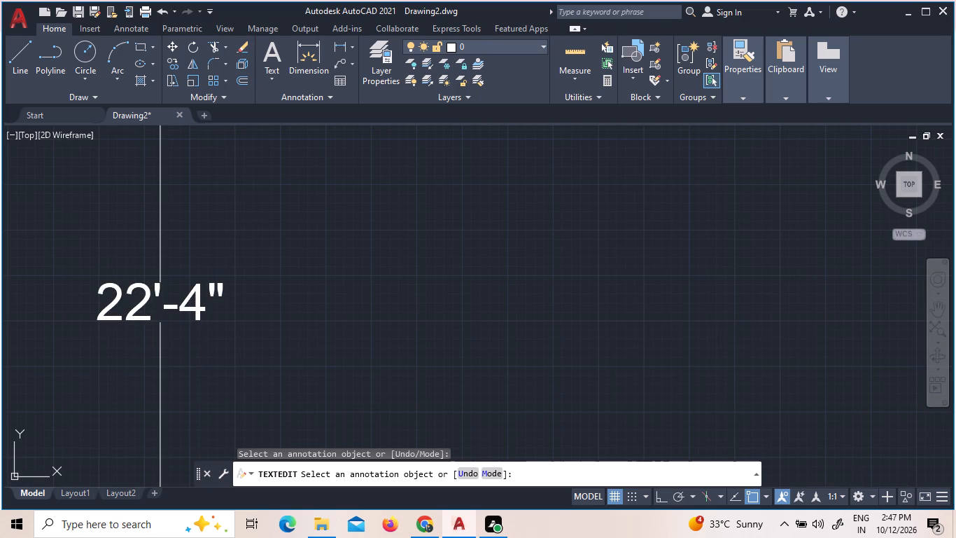
left_click(150, 291)
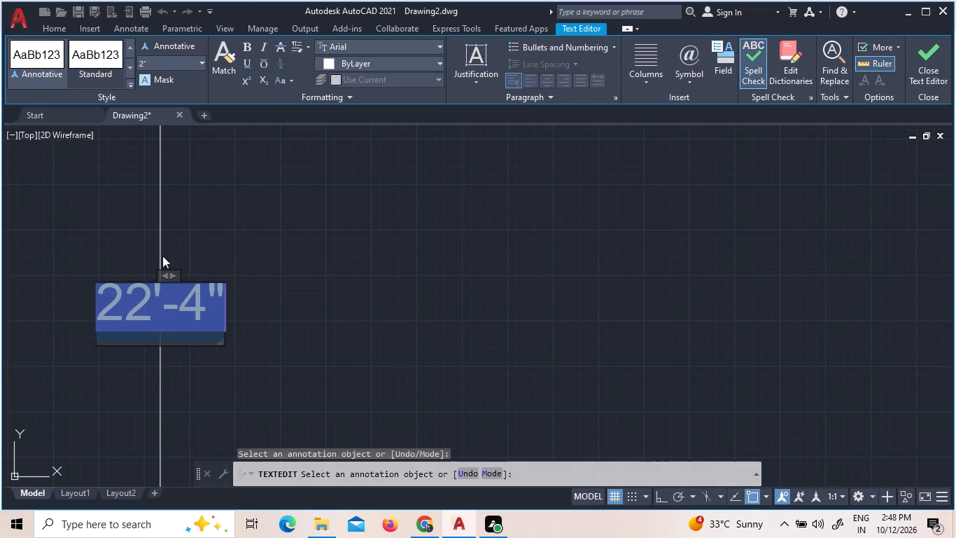
left_click(204, 59)
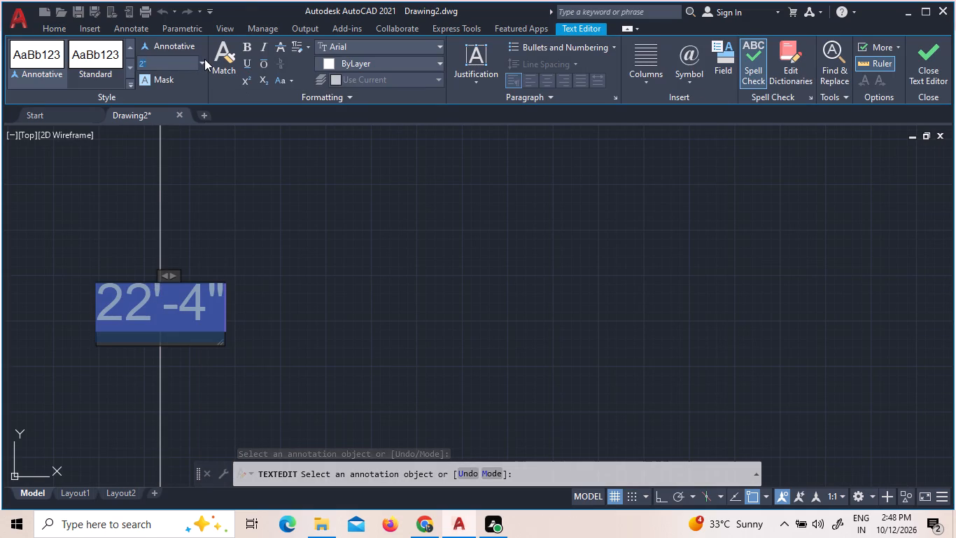
left_click(187, 120)
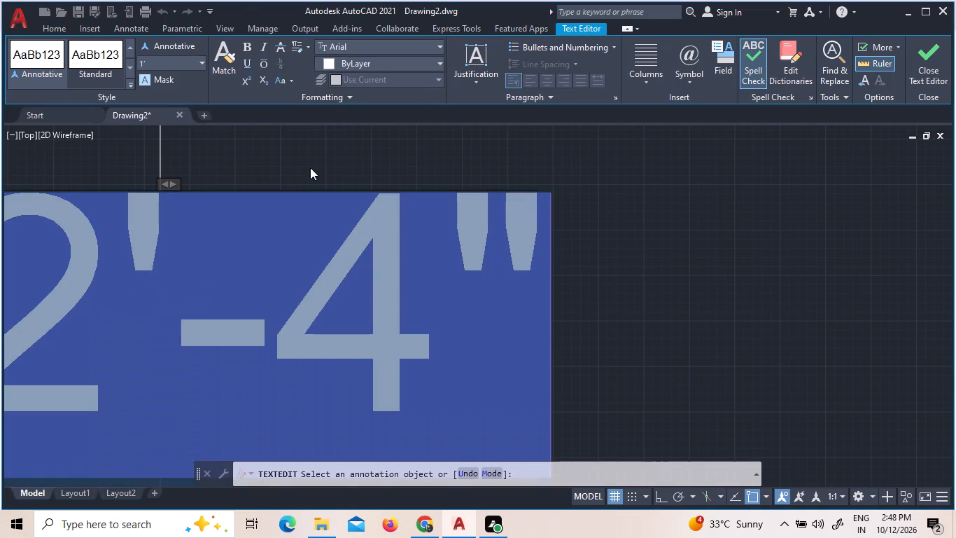
left_click(585, 271)
Add an overall linear dimension from the plan's upper-left to lower-left exterior corner, placing it outside the existing left-side dimensions.
scroll(585, 271, "down", 15)
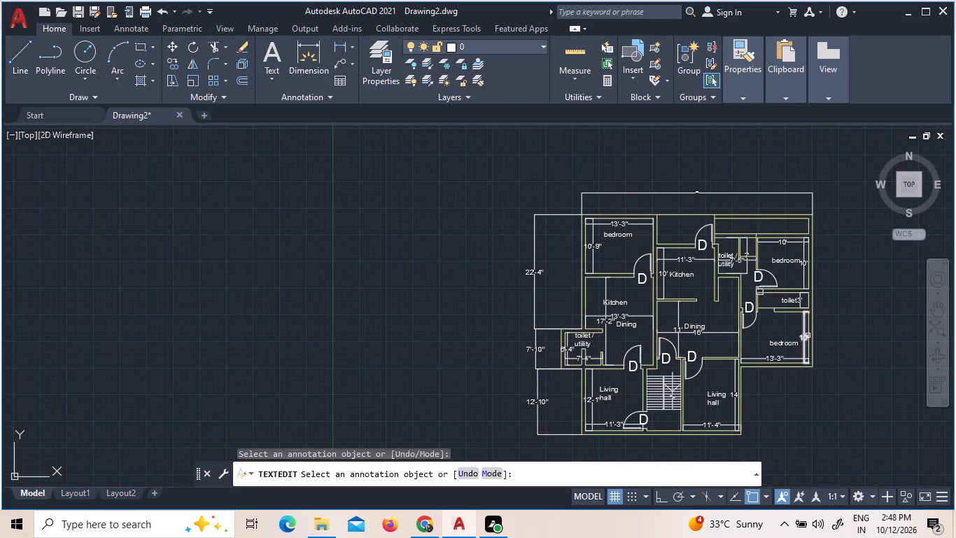
left_click(340, 48)
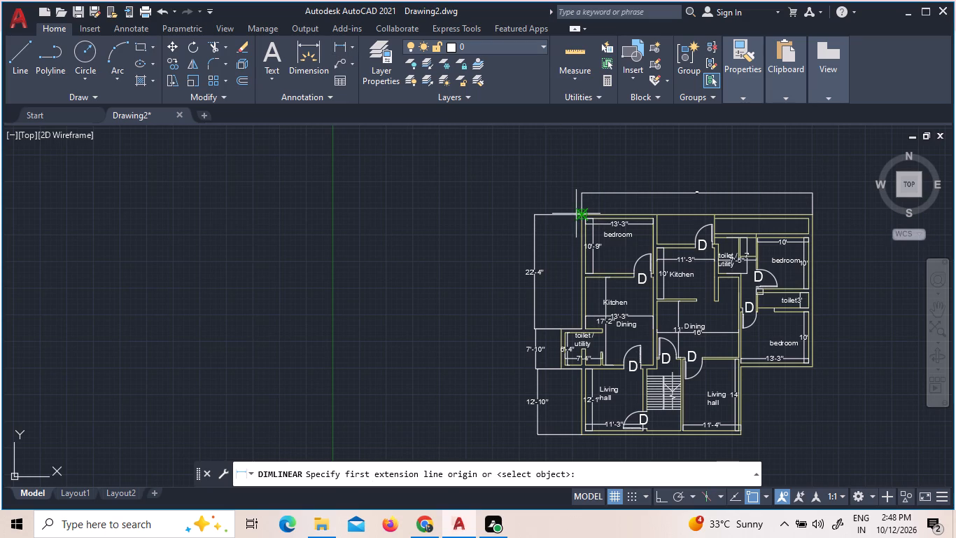
scroll(577, 212, "up", 3)
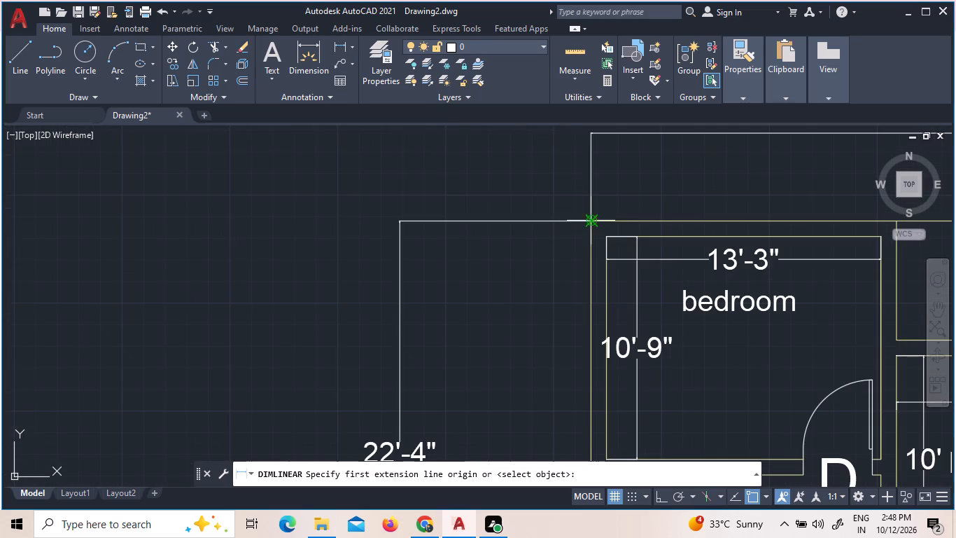
left_click(591, 225)
scroll(558, 310, "down", 6)
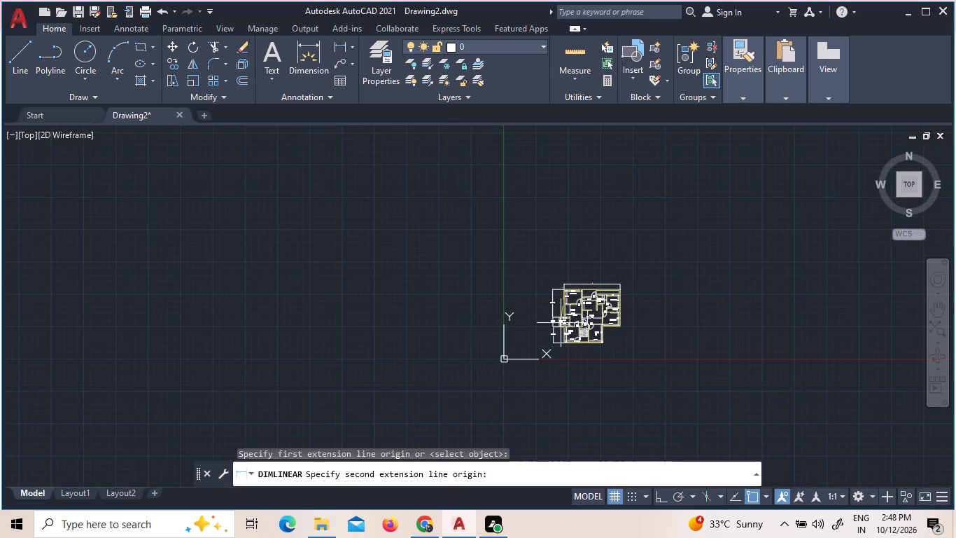
scroll(565, 341, "up", 6)
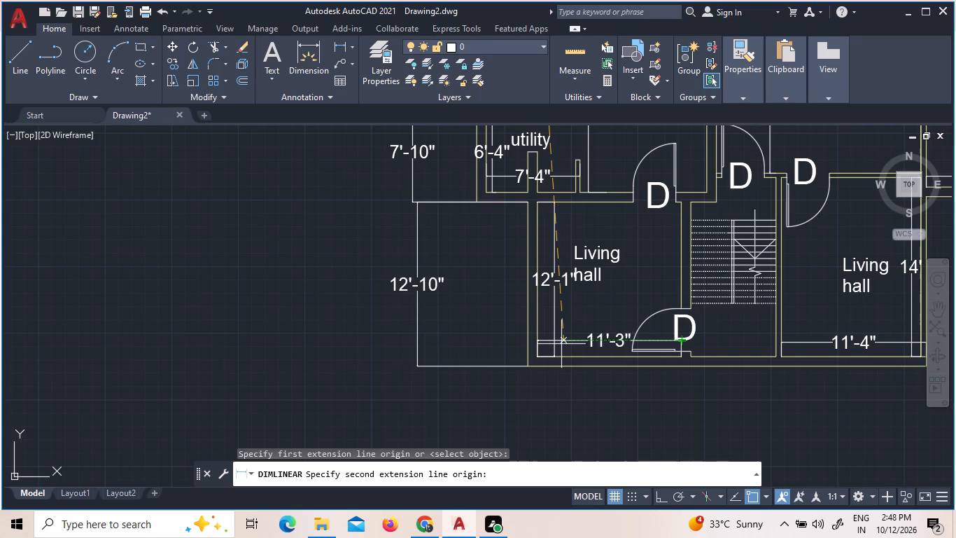
left_click(526, 366)
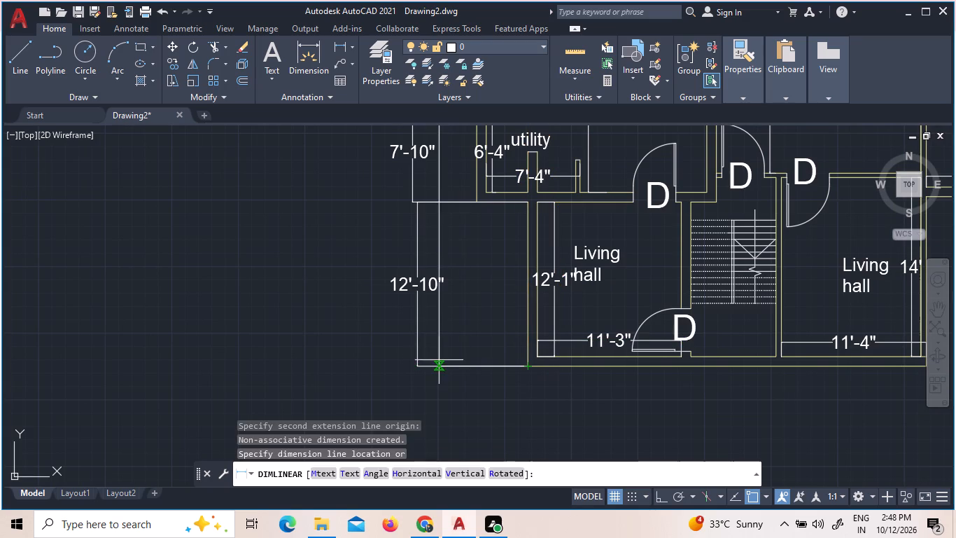
left_click(353, 344)
Set the text height of the overall left-side dimension to 1'.
scroll(374, 88, "down", 3)
scroll(377, 151, "down", 3)
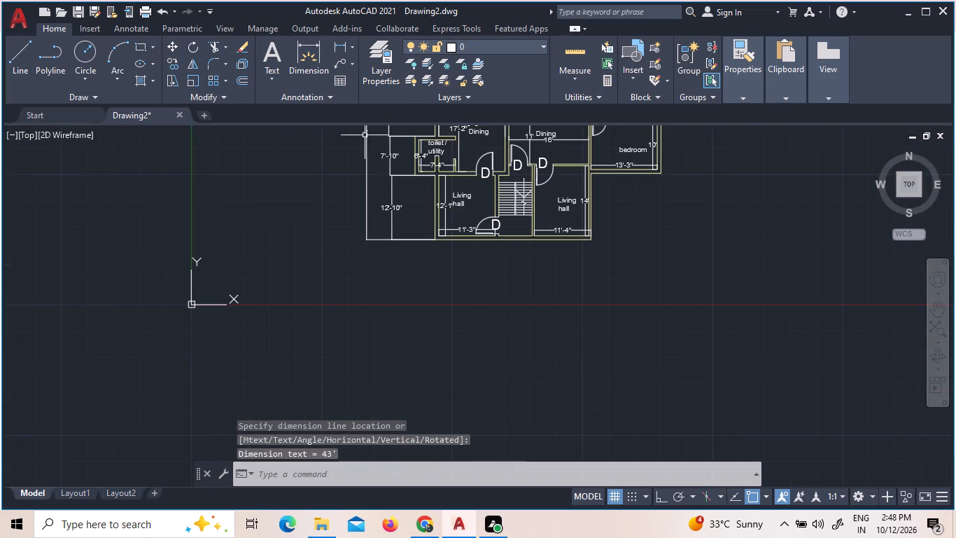
scroll(363, 129, "up", 5)
scroll(335, 185, "up", 2)
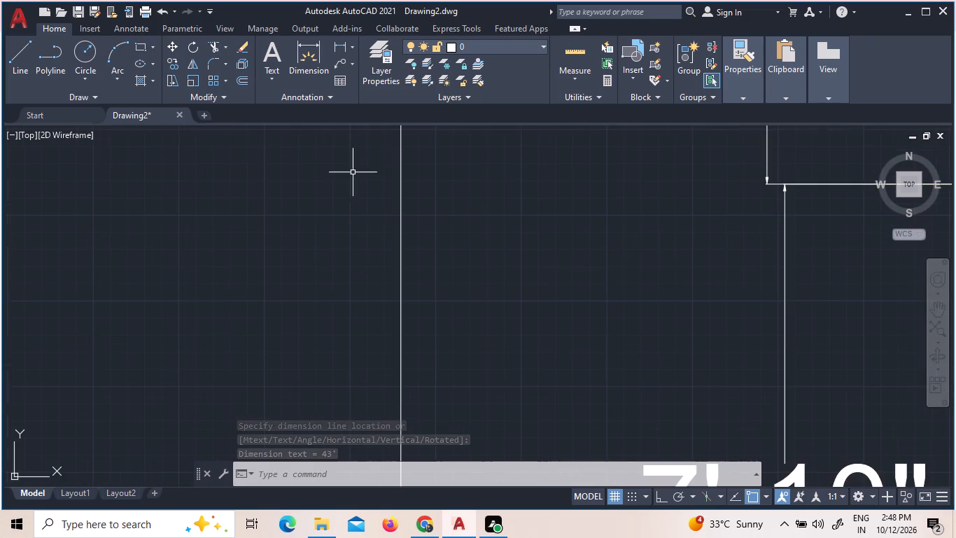
scroll(379, 155, "down", 3)
scroll(382, 135, "up", 4)
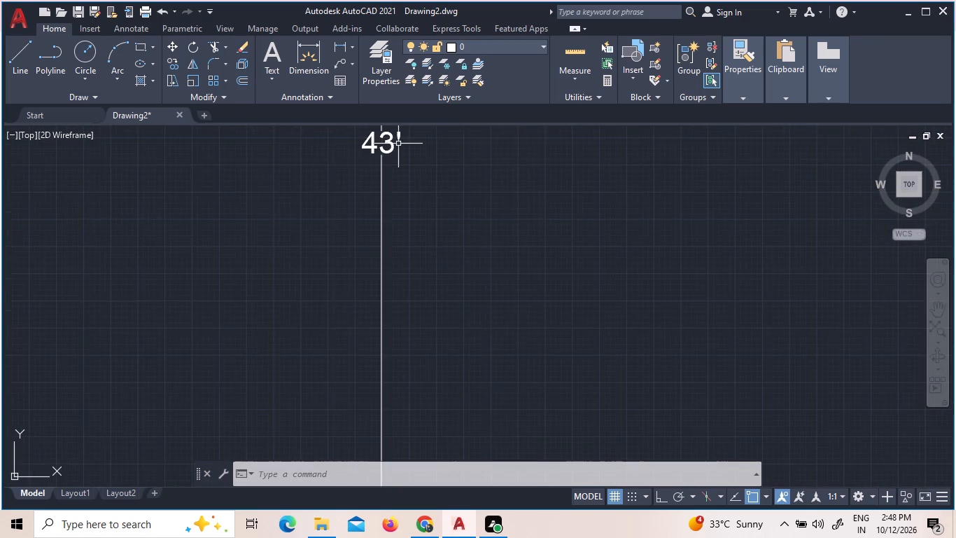
scroll(398, 144, "up", 1)
triple_click(381, 152)
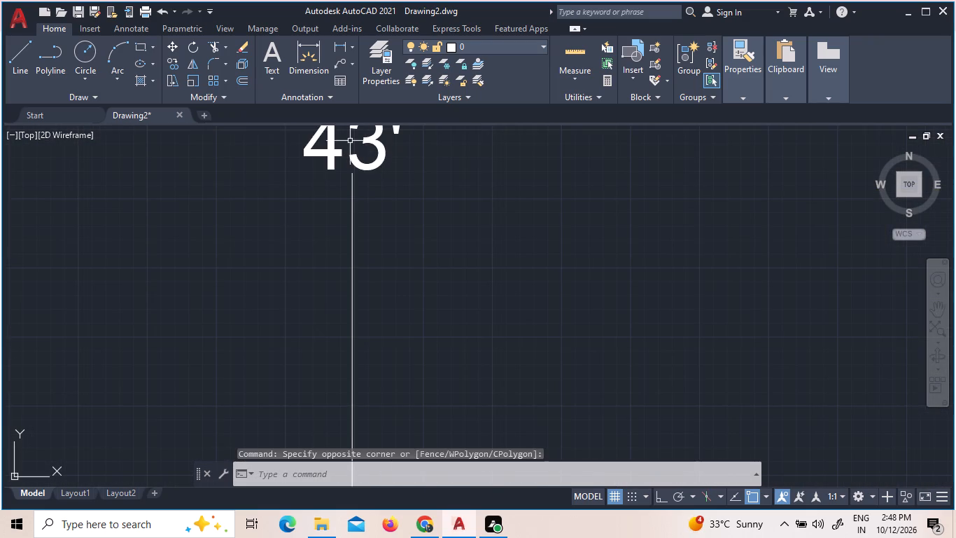
triple_click(325, 139)
left_click(307, 137)
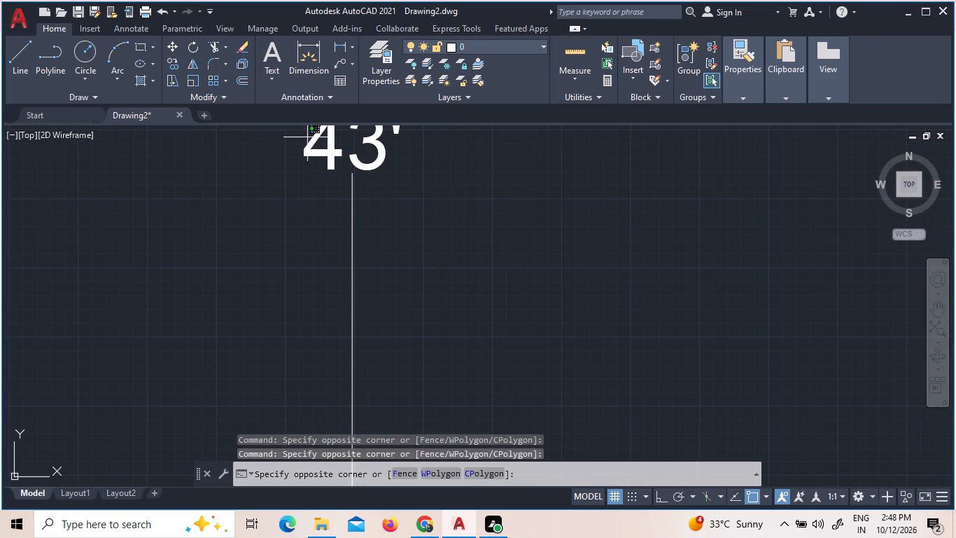
double_click(318, 152)
triple_click(318, 156)
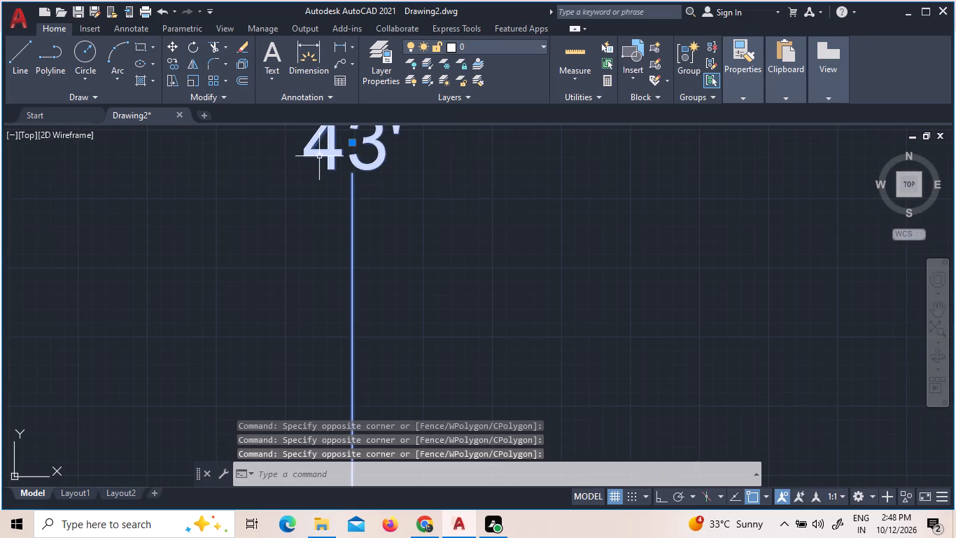
left_click(322, 156)
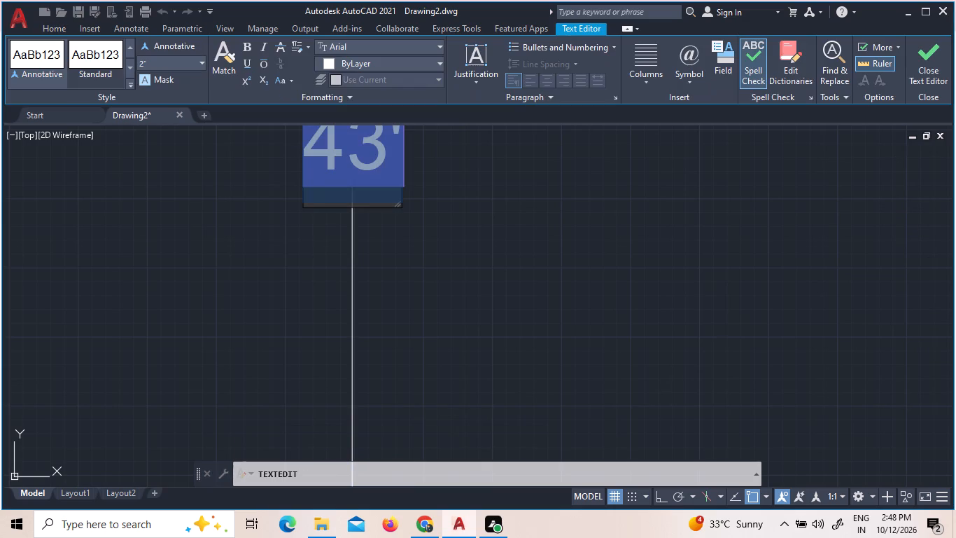
left_click(204, 63)
left_click(170, 118)
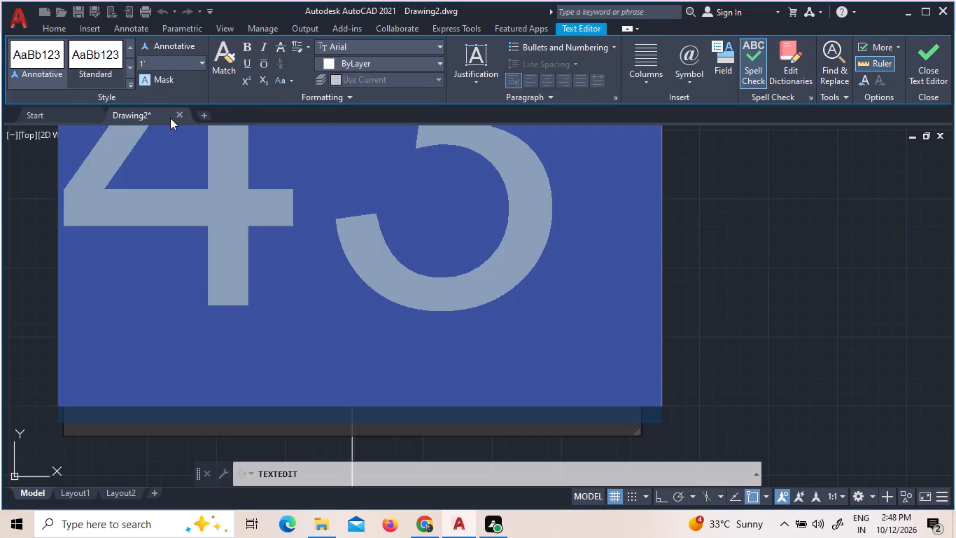
left_click(856, 273)
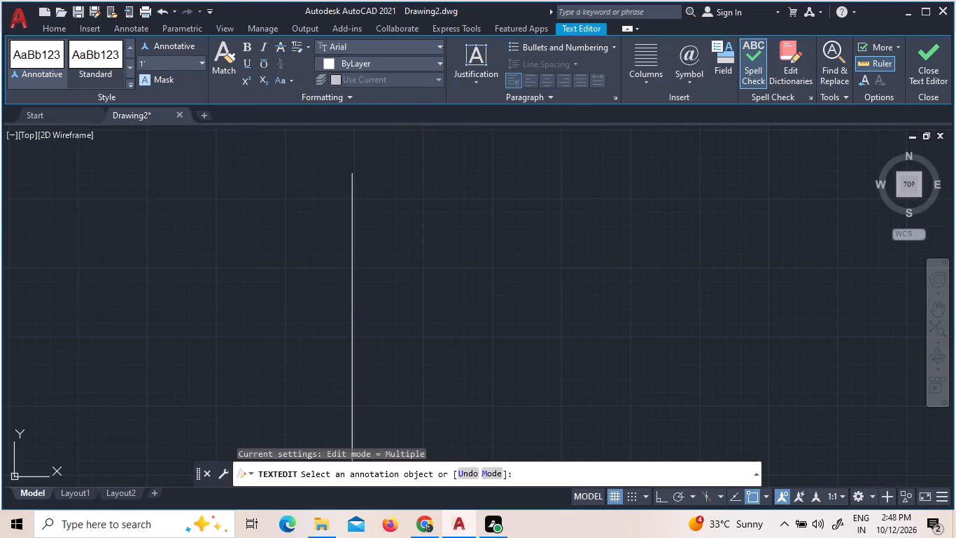
Dimension the right exterior wall from the lower bedroom's outer corner to the plan's upper-right corner, placing the dimension line just outside.
scroll(849, 270, "down", 14)
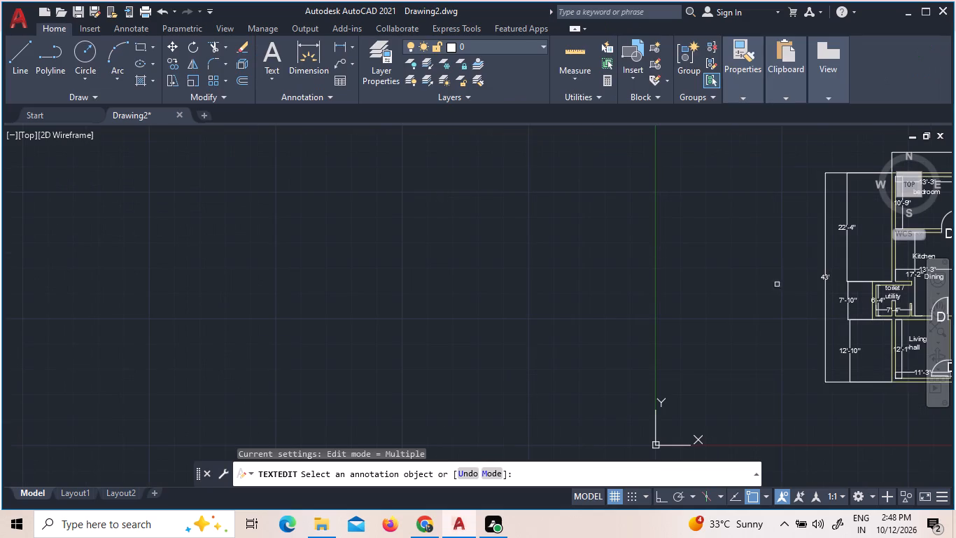
scroll(738, 288, "down", 2)
scroll(920, 287, "up", 2)
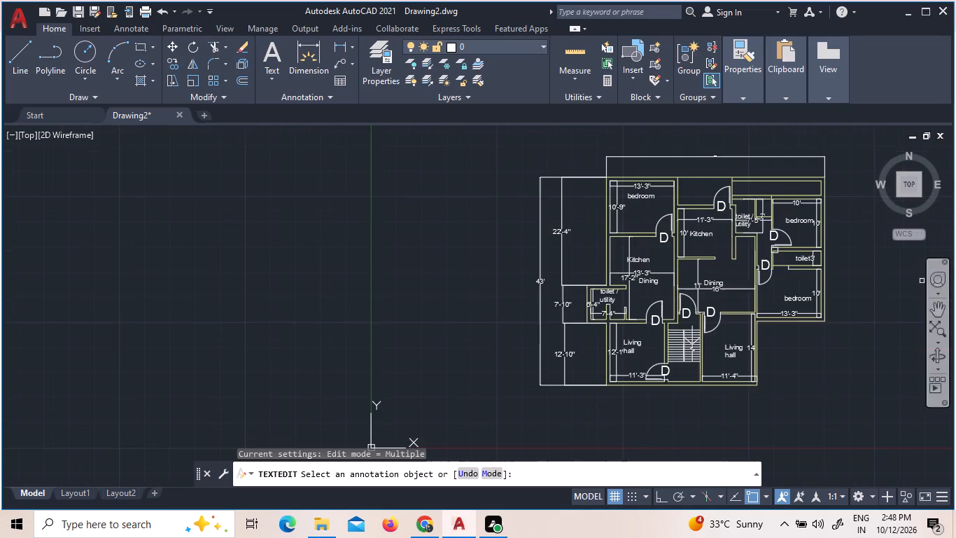
scroll(911, 275, "up", 1)
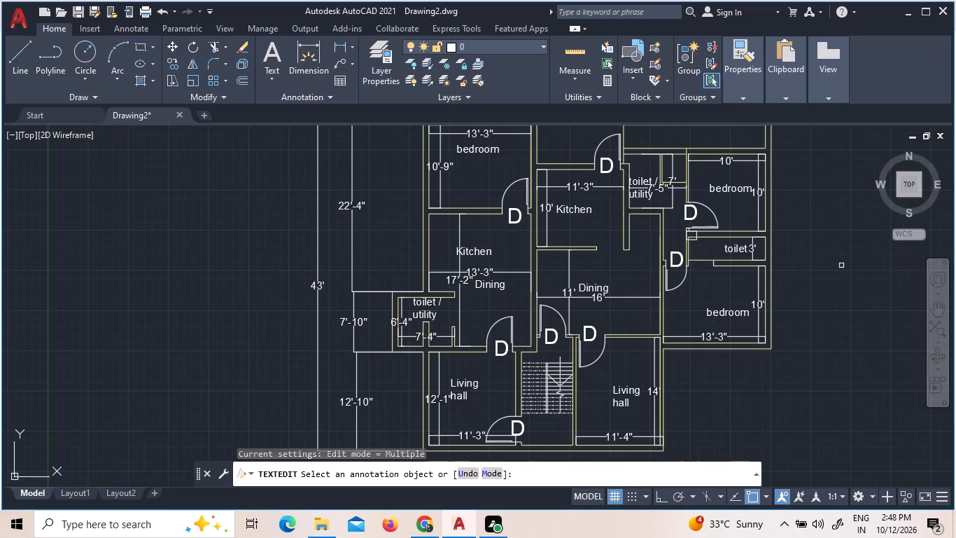
left_click(336, 44)
scroll(434, 106, "down", 2)
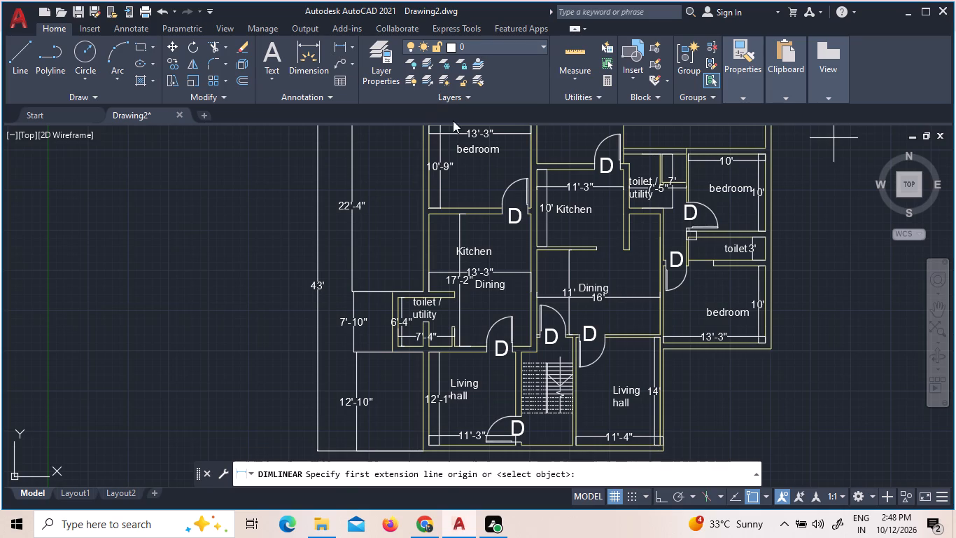
left_click(768, 349)
scroll(798, 356, "down", 4)
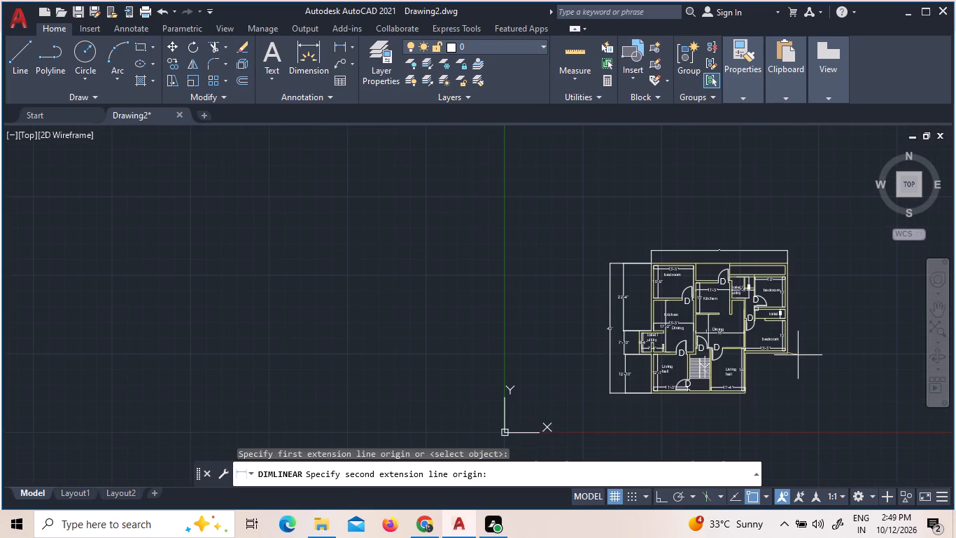
scroll(796, 261, "up", 5)
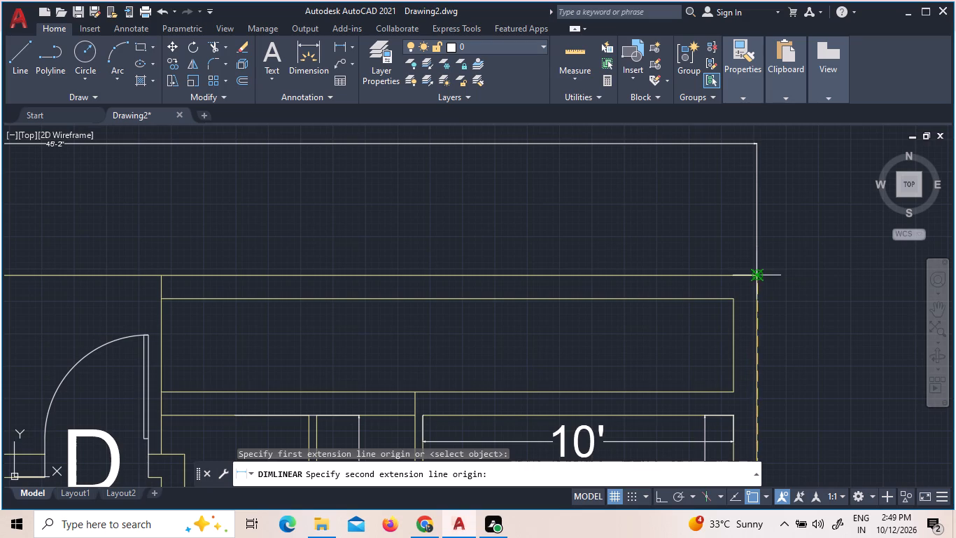
scroll(757, 271, "up", 2)
left_click(754, 282)
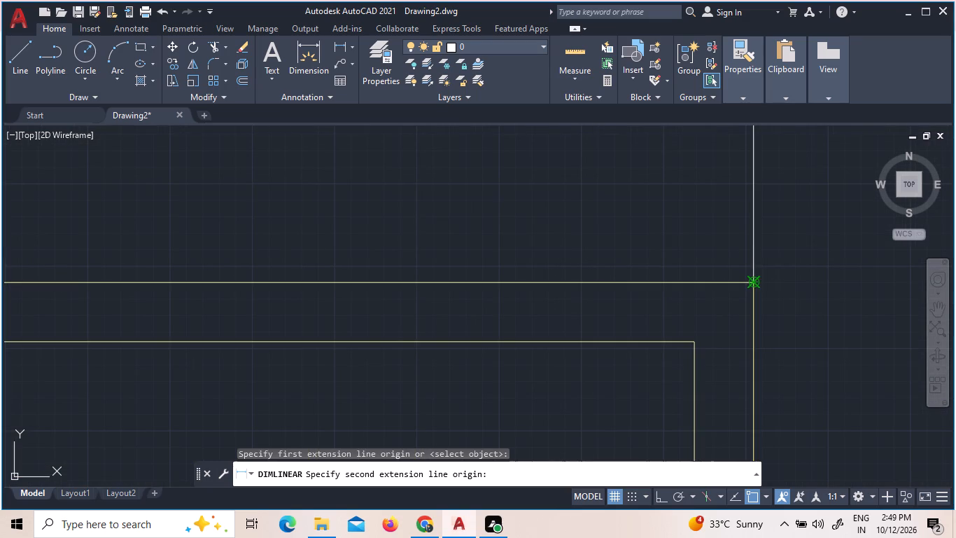
left_click(803, 286)
Set the text height of the right exterior wall dimension to 1'.
scroll(803, 286, "down", 6)
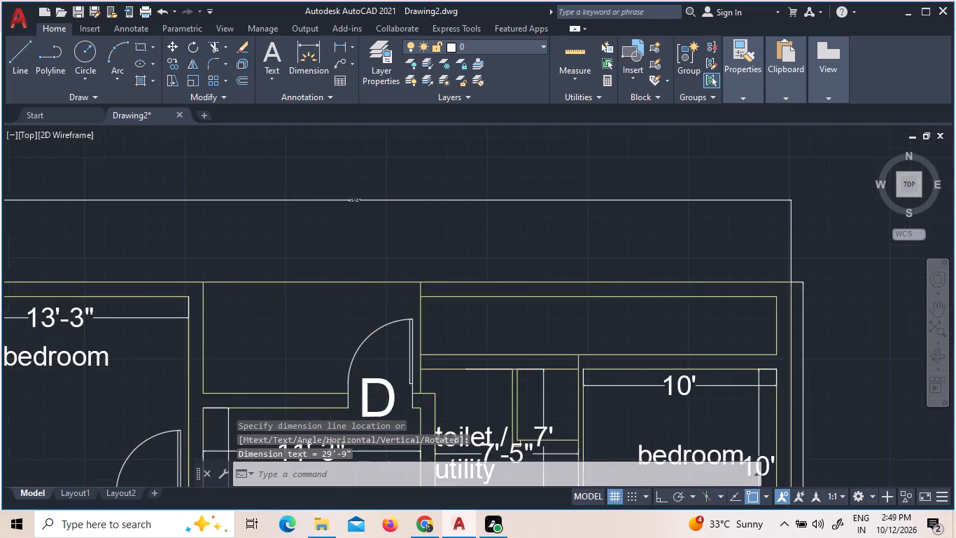
scroll(812, 347, "down", 1)
scroll(814, 424, "up", 5)
scroll(751, 415, "up", 2)
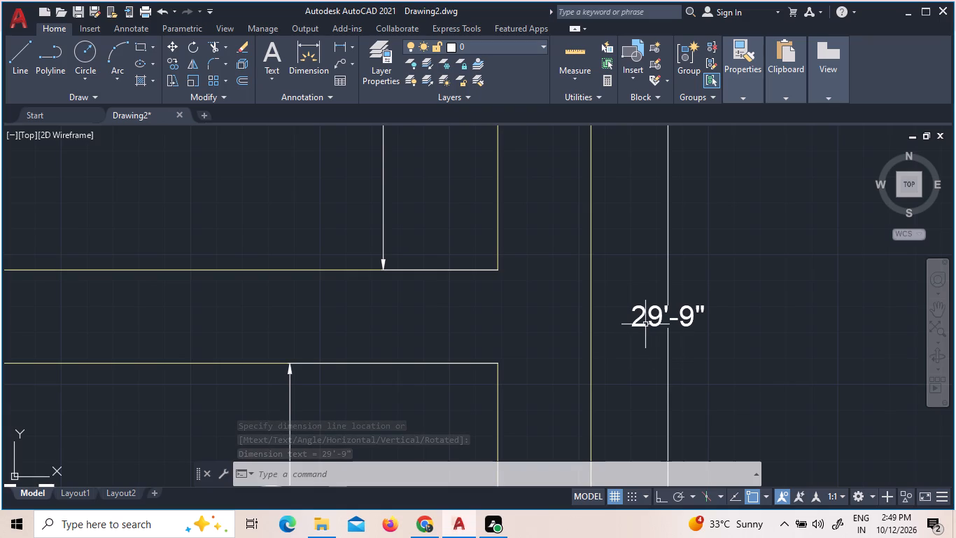
triple_click(641, 315)
triple_click(641, 315)
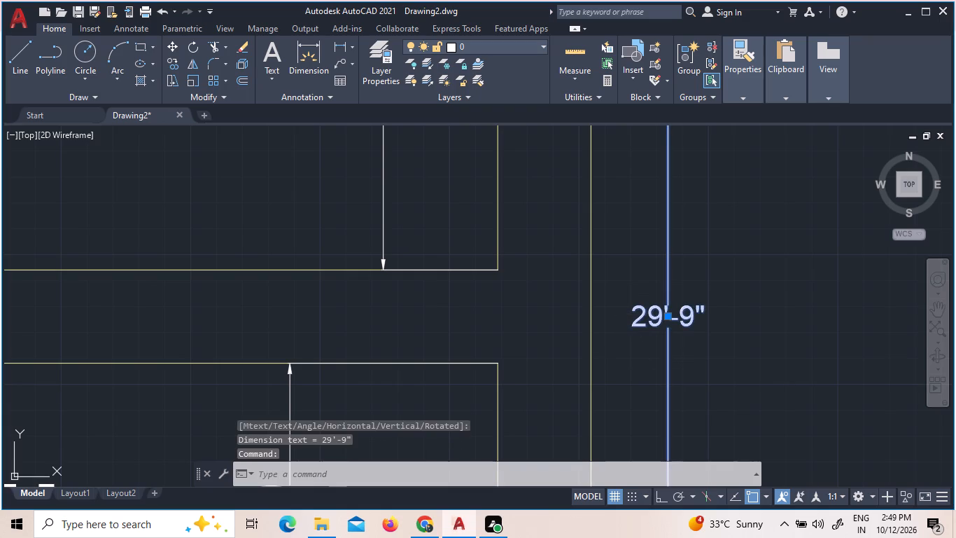
left_click(640, 313)
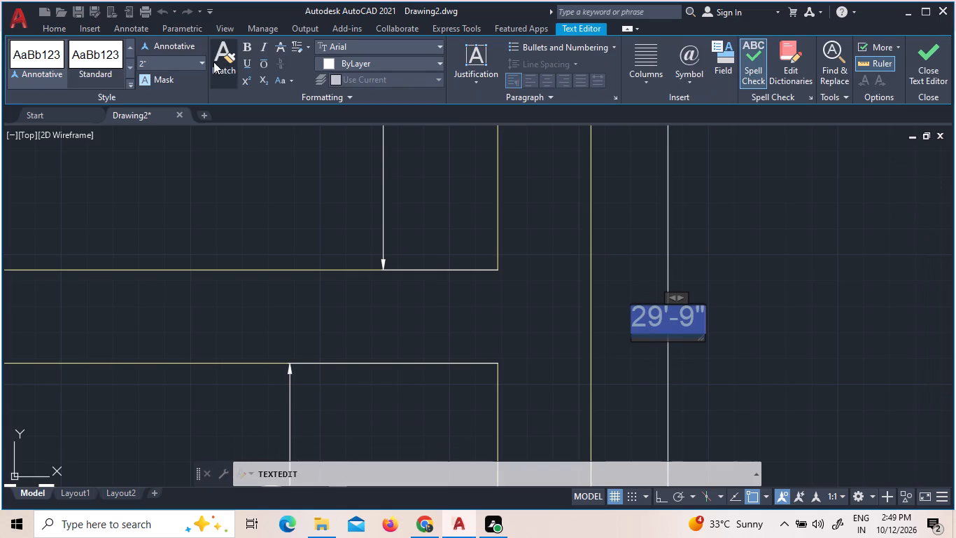
left_click(201, 62)
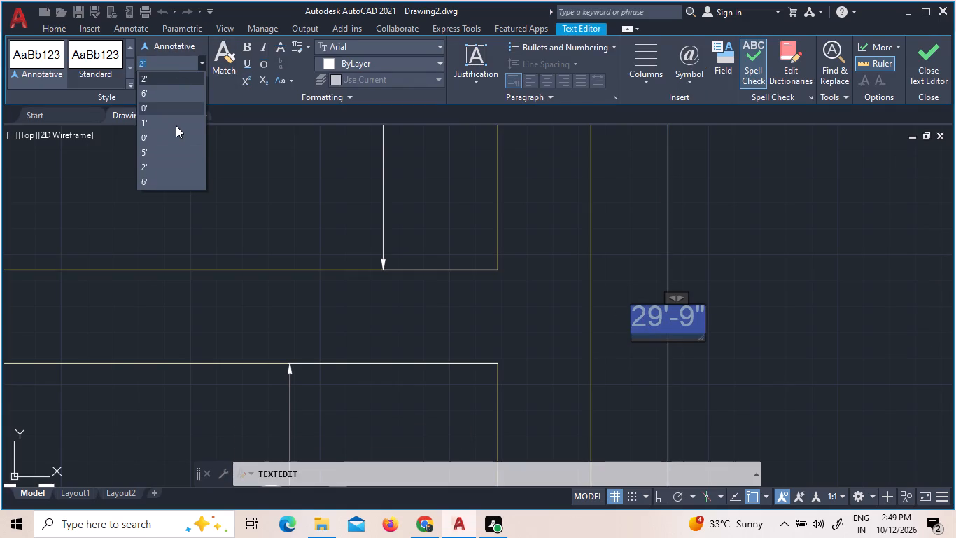
left_click(176, 125)
left_click(782, 195)
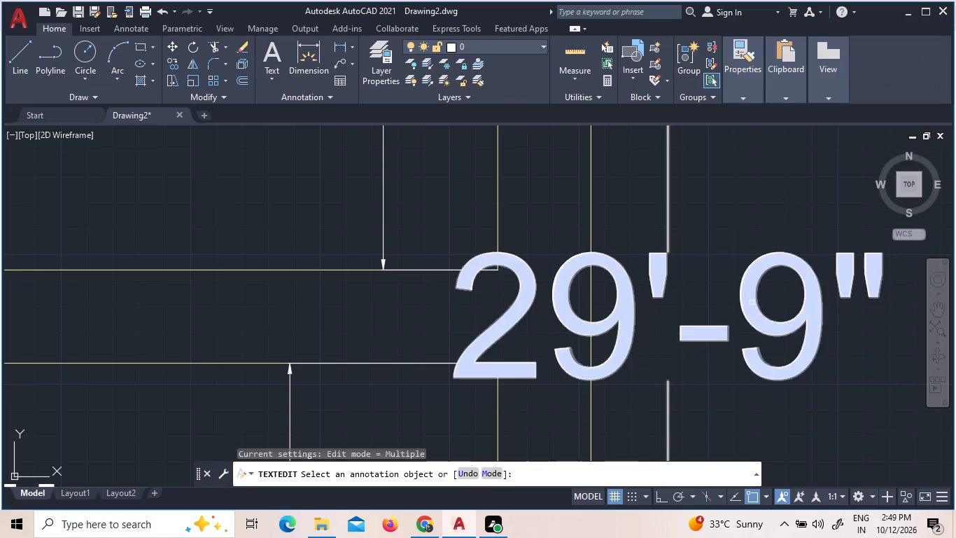
right_click(779, 300)
double_click(794, 306)
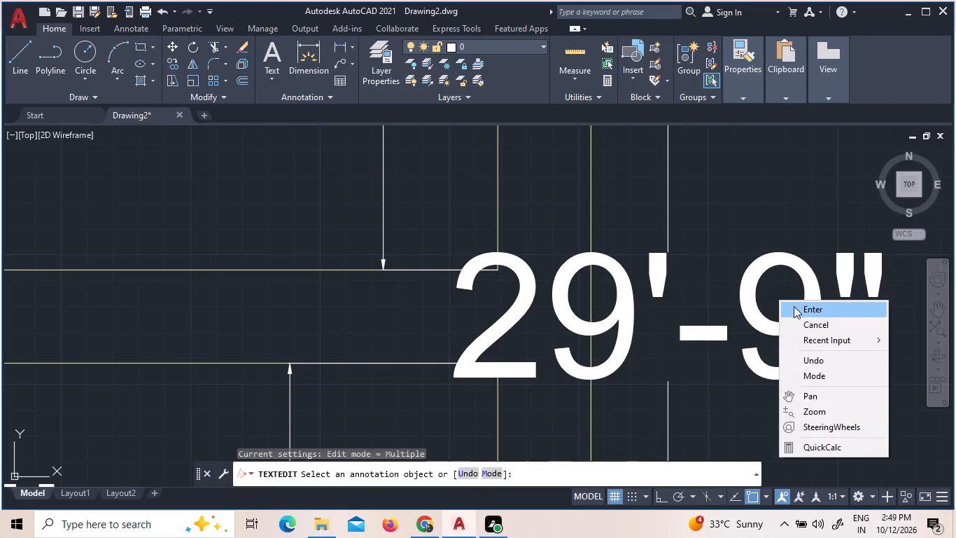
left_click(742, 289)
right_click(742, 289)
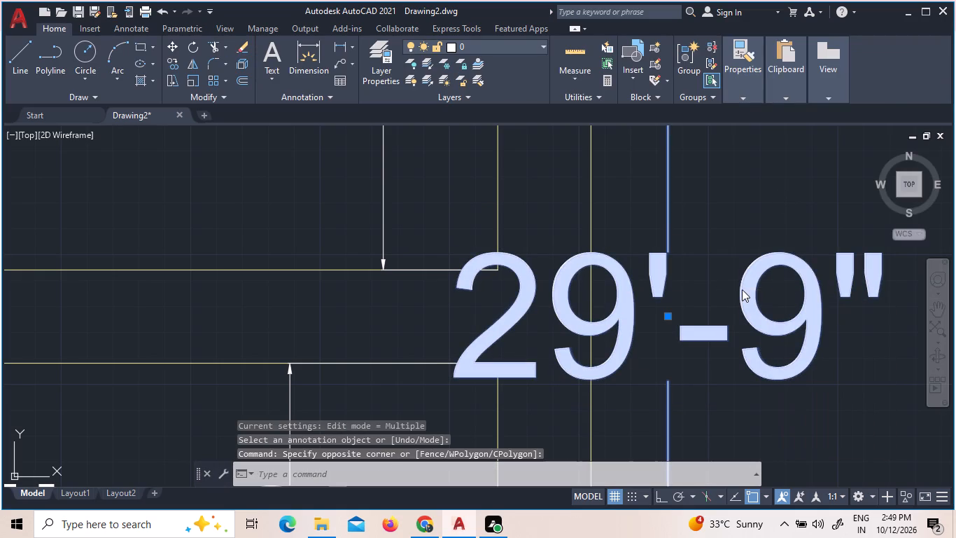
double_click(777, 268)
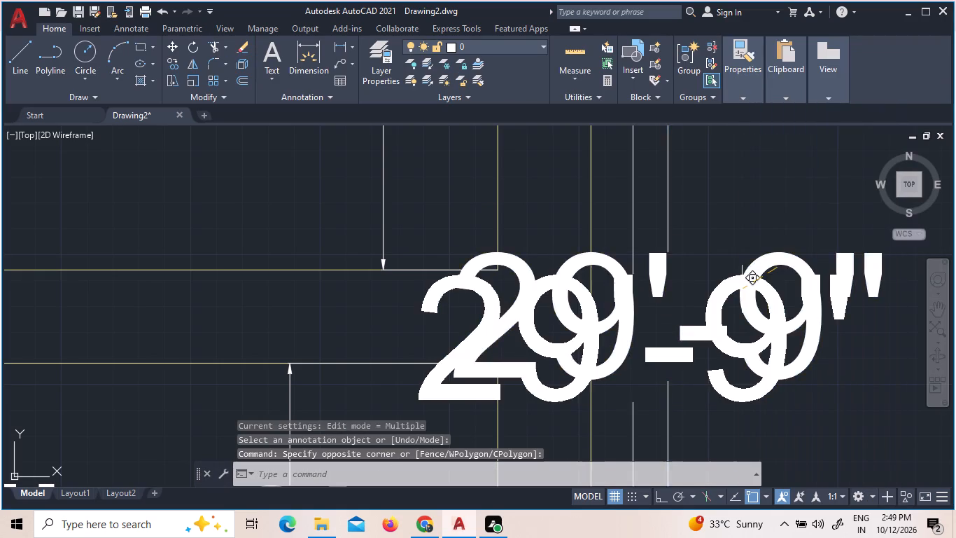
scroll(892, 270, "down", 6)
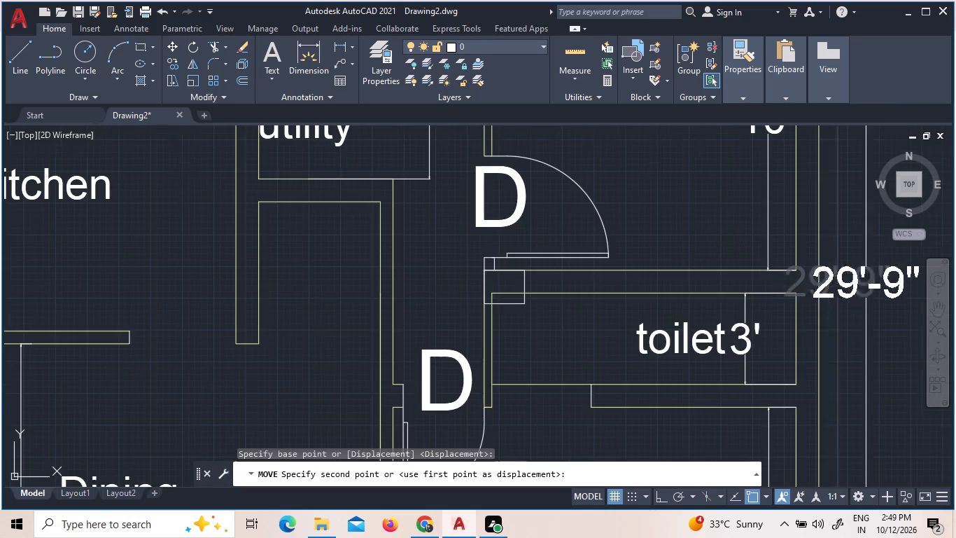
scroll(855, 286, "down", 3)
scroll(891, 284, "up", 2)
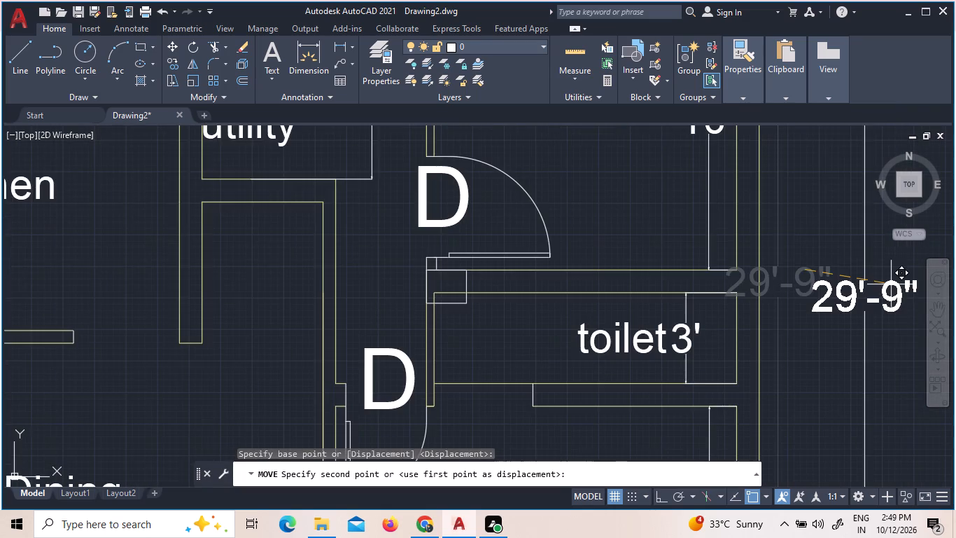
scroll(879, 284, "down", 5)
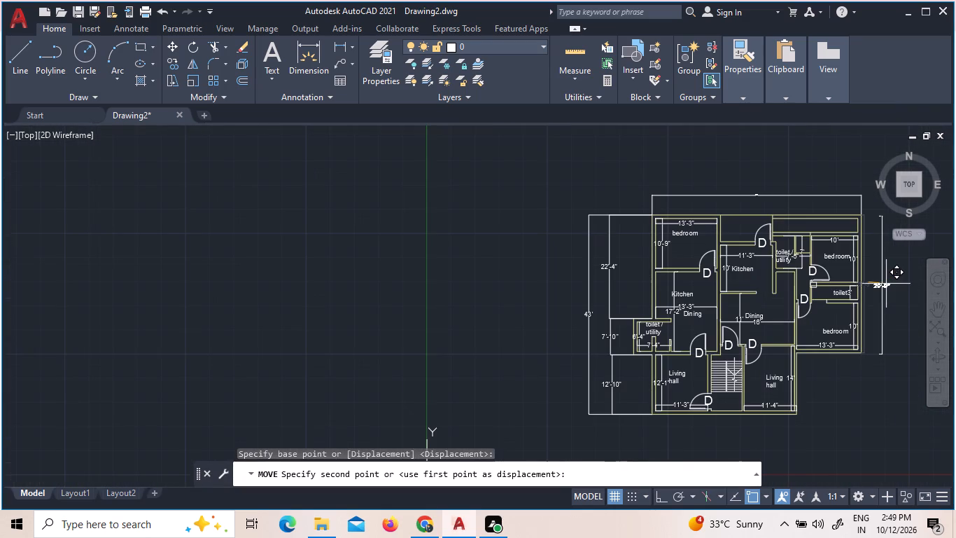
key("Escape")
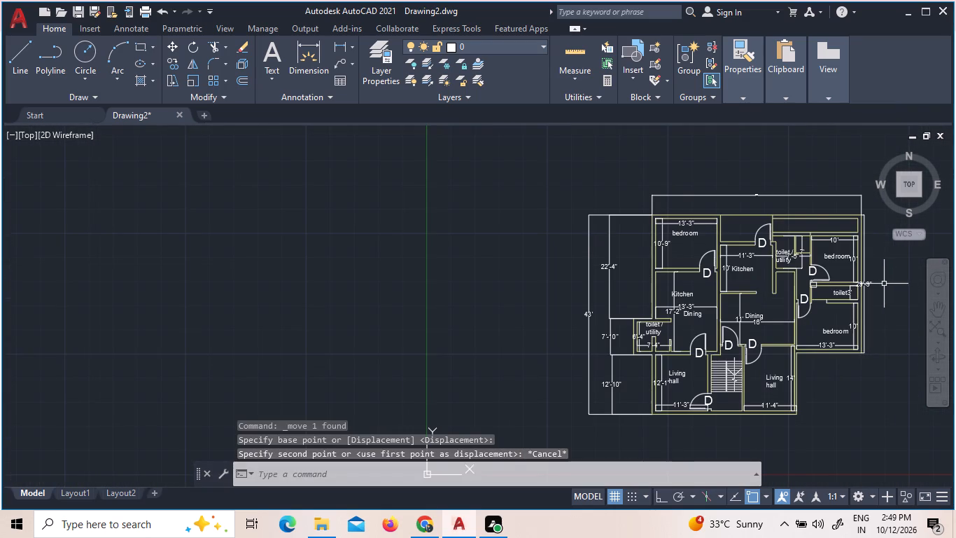
Remove the style overrides from the right exterior wall dimension.
scroll(884, 284, "up", 5)
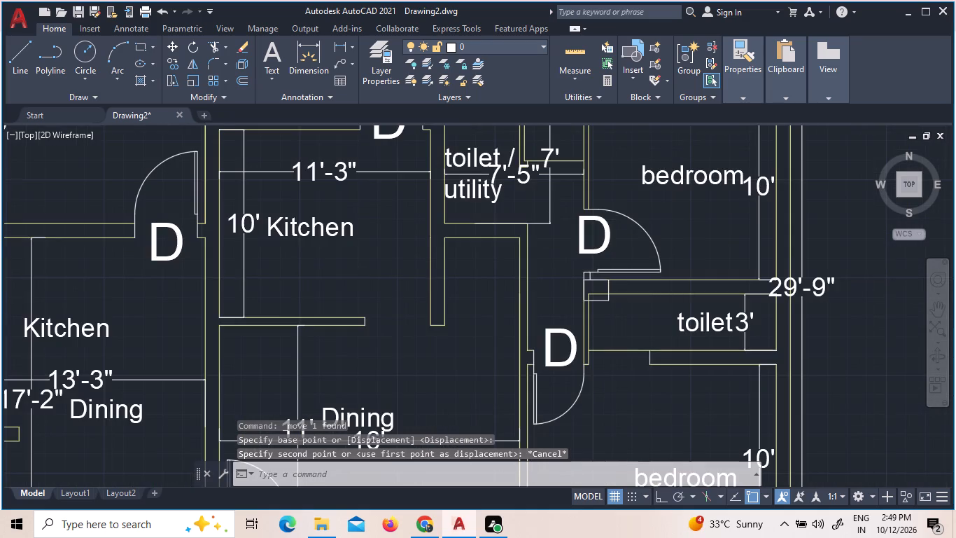
left_click(761, 283)
right_click(761, 283)
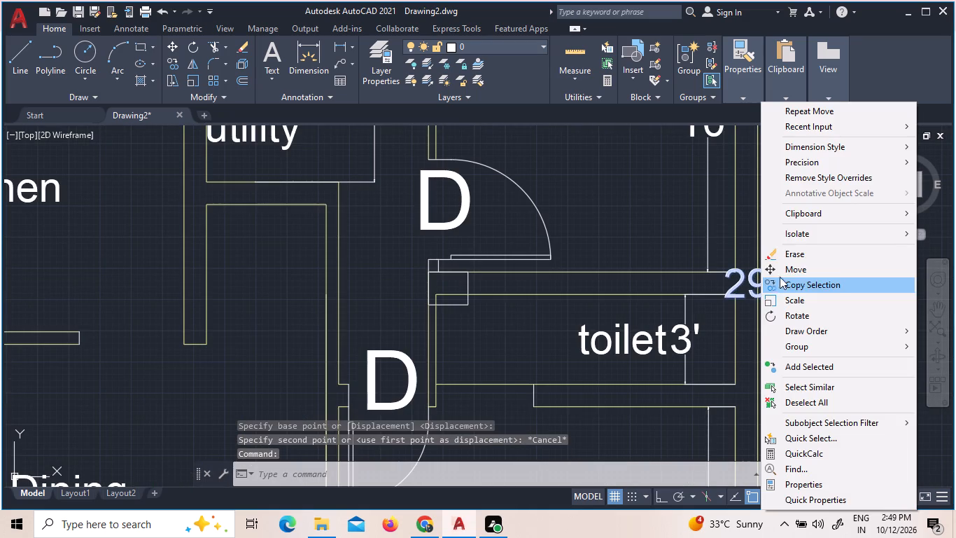
left_click(793, 184)
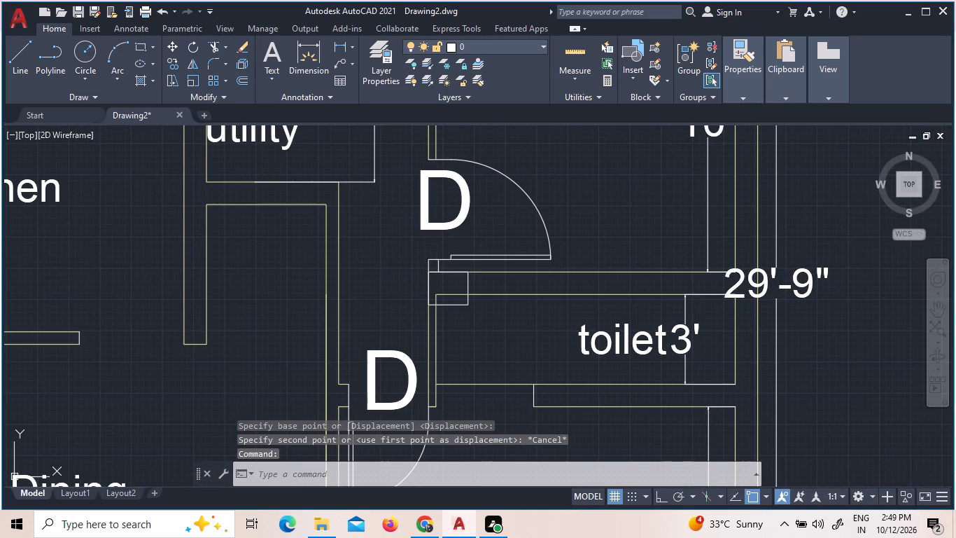
left_click(765, 287)
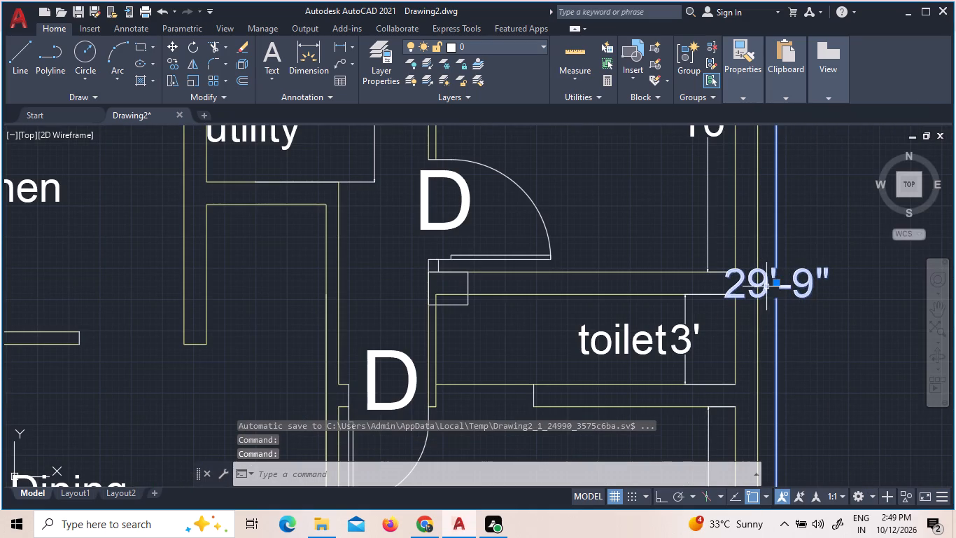
right_click(764, 284)
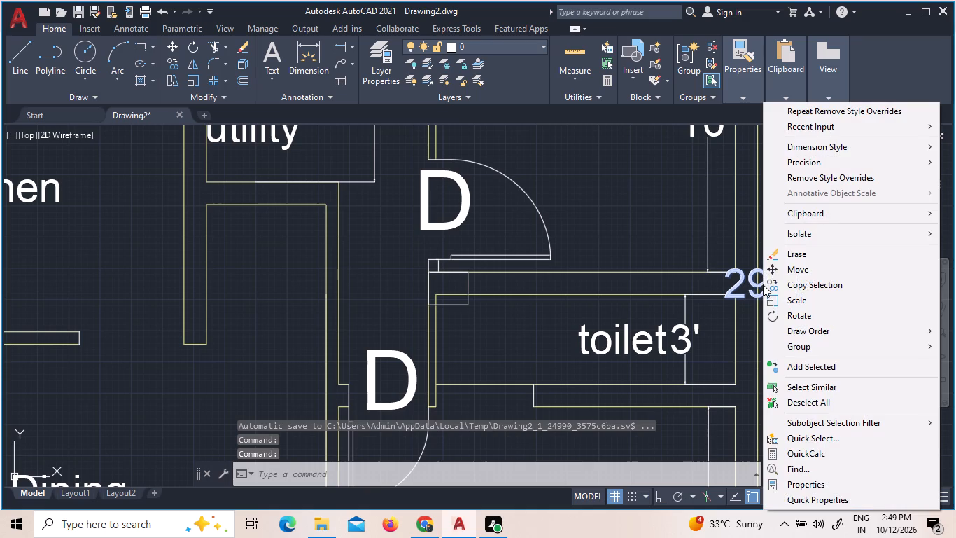
left_click(836, 179)
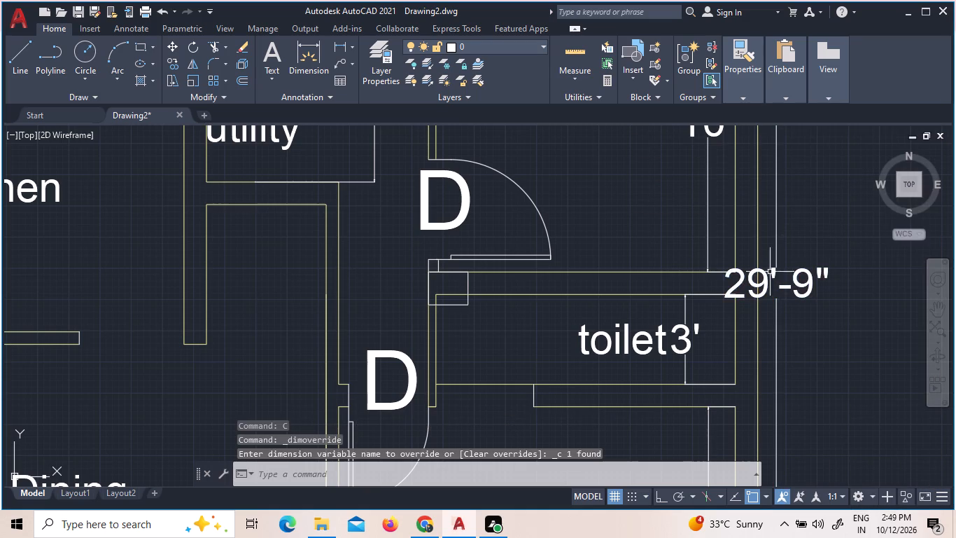
Move the right exterior wall dimension's text together with its dimension line farther outward, clear of the wall.
left_click_drag(764, 277, 796, 273)
left_click(780, 284)
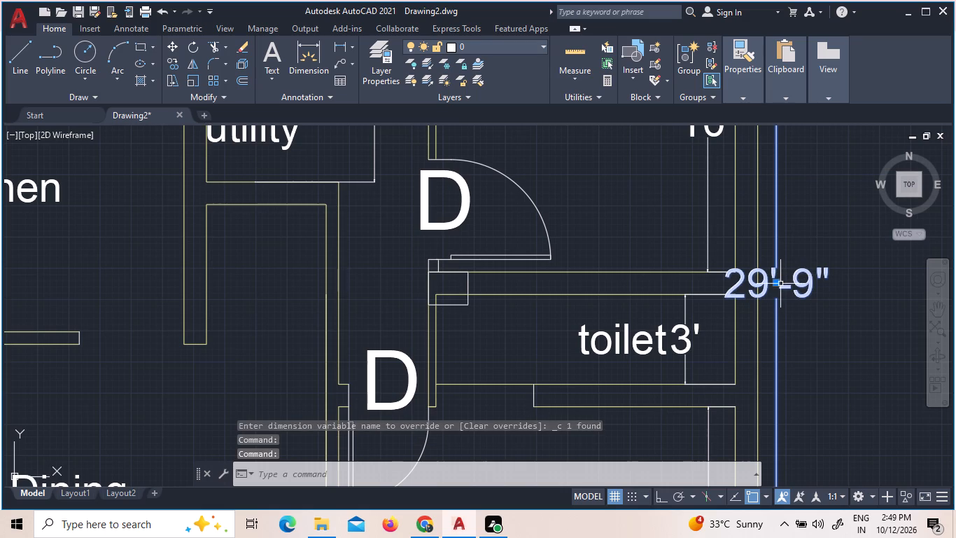
left_click(764, 282)
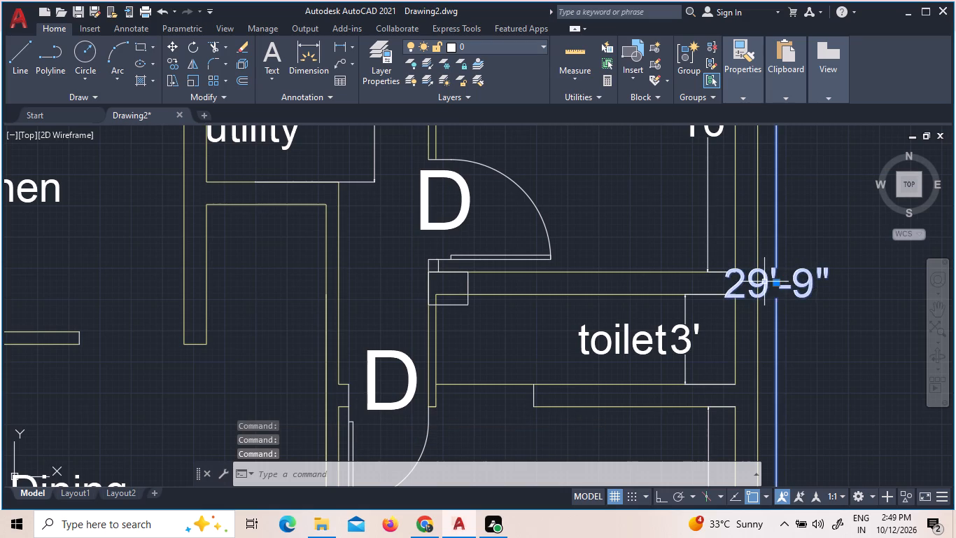
left_click(779, 283)
right_click(779, 283)
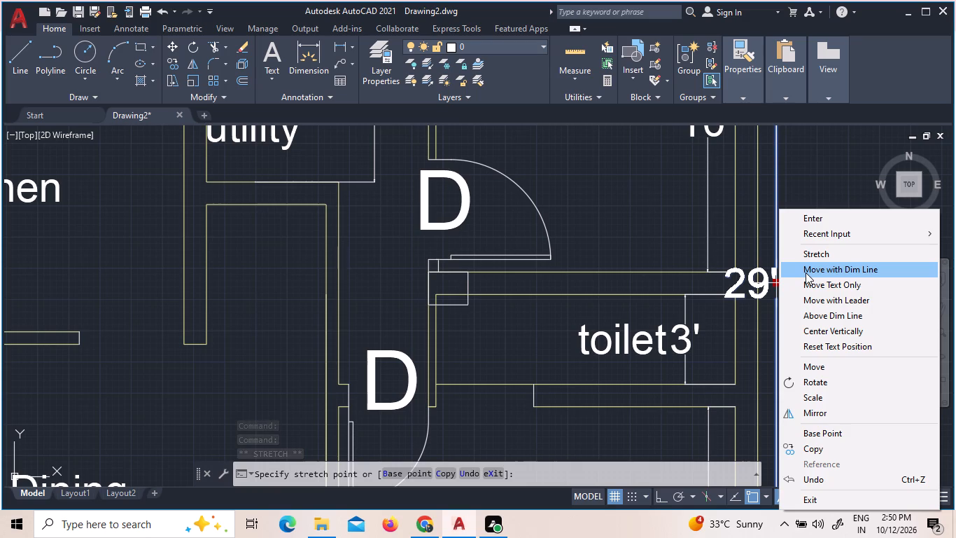
left_click(806, 273)
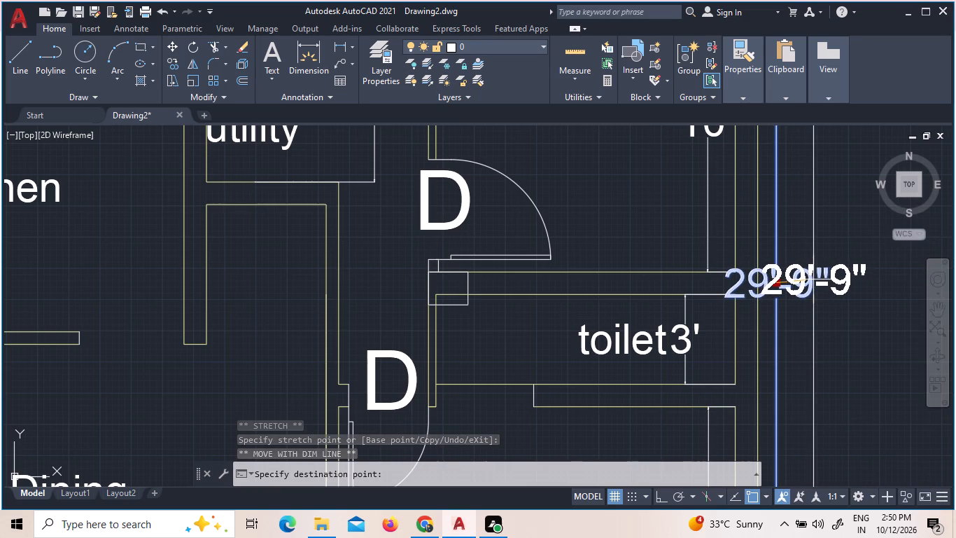
left_click(817, 282)
scroll(817, 282, "down", 1)
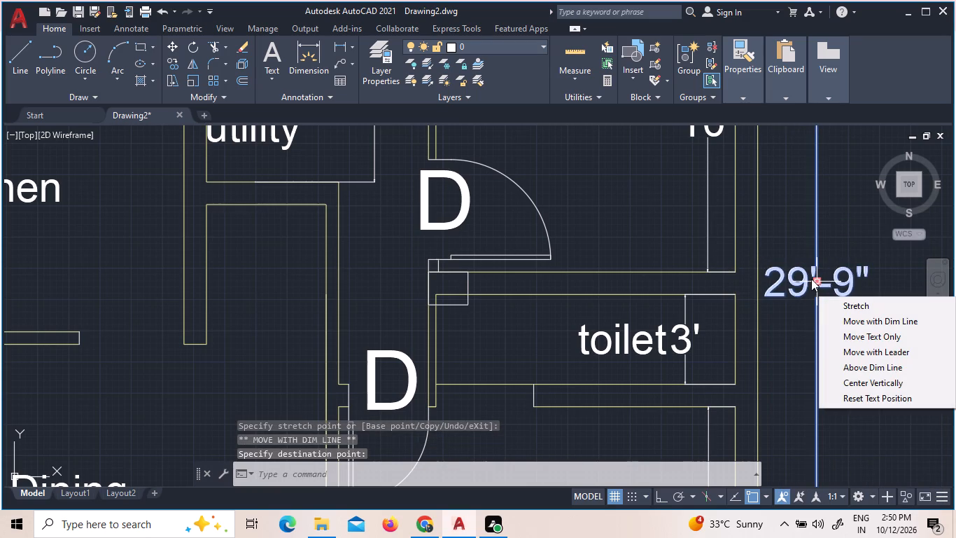
left_click(785, 247)
left_click(785, 247)
key("Escape")
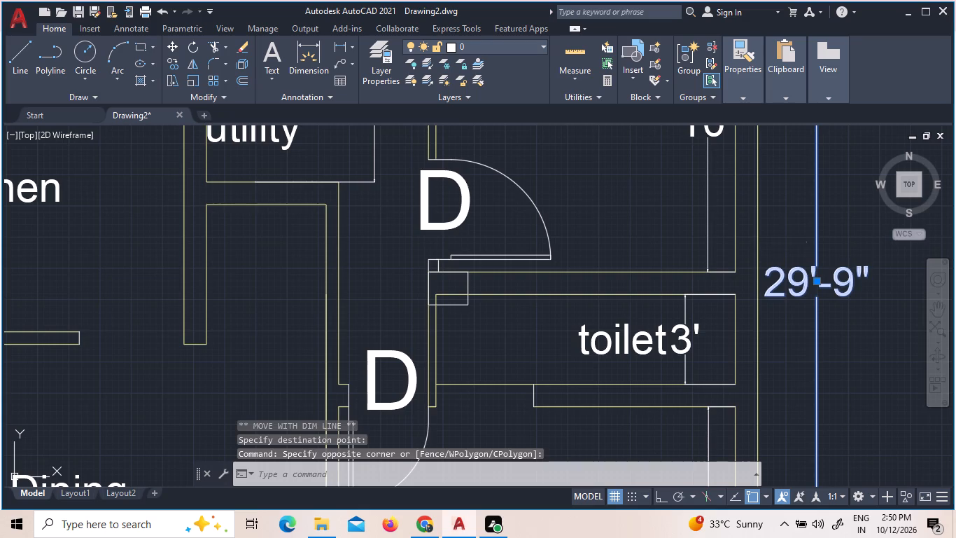
Add a linear dimension along the lower-right bedroom's bottom exterior wall, from the living hall wall to the outer corner, placed just below it.
scroll(782, 242, "down", 5)
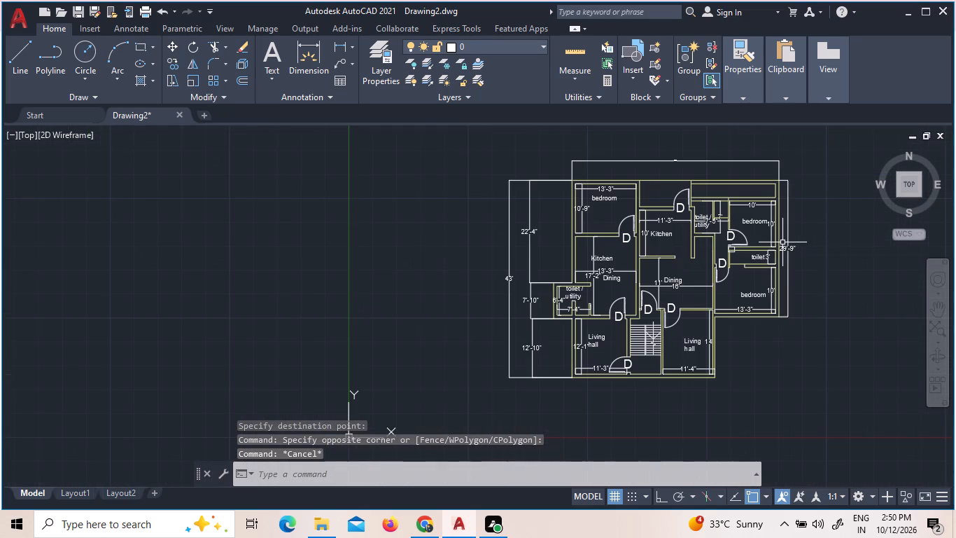
scroll(782, 242, "up", 2)
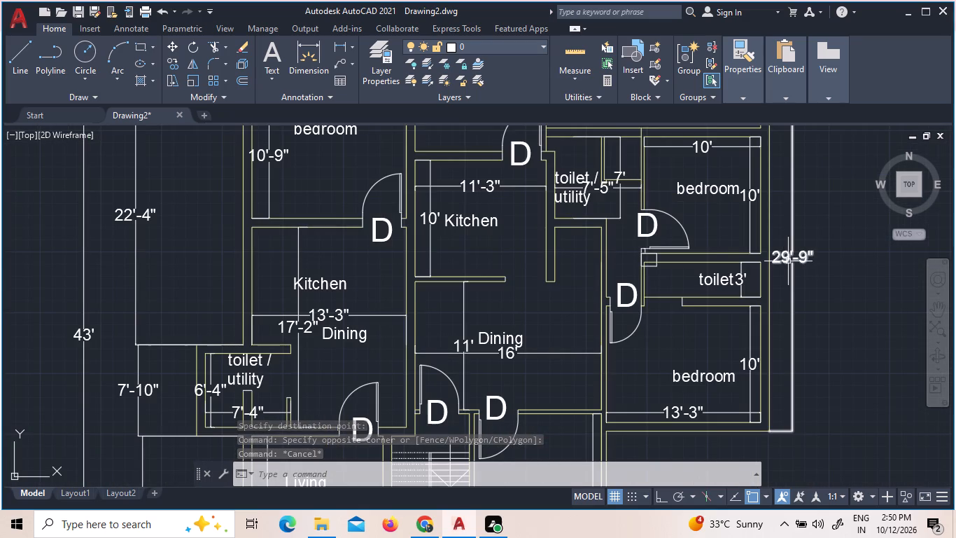
scroll(788, 263, "down", 2)
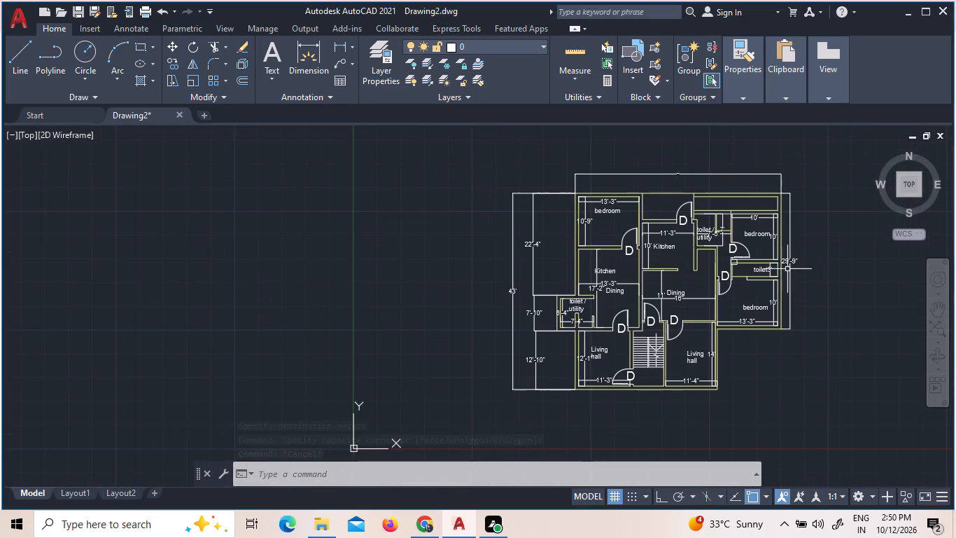
scroll(779, 344, "up", 2)
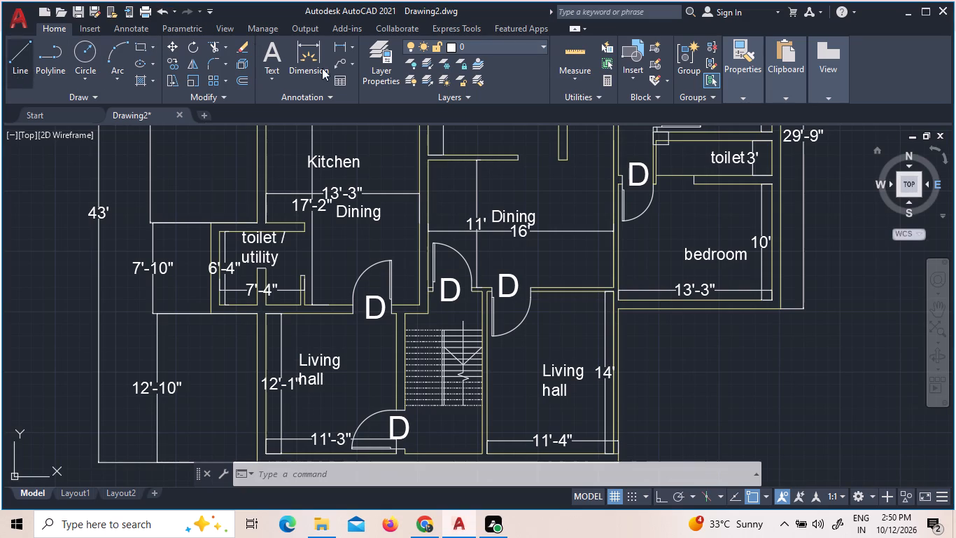
left_click(340, 42)
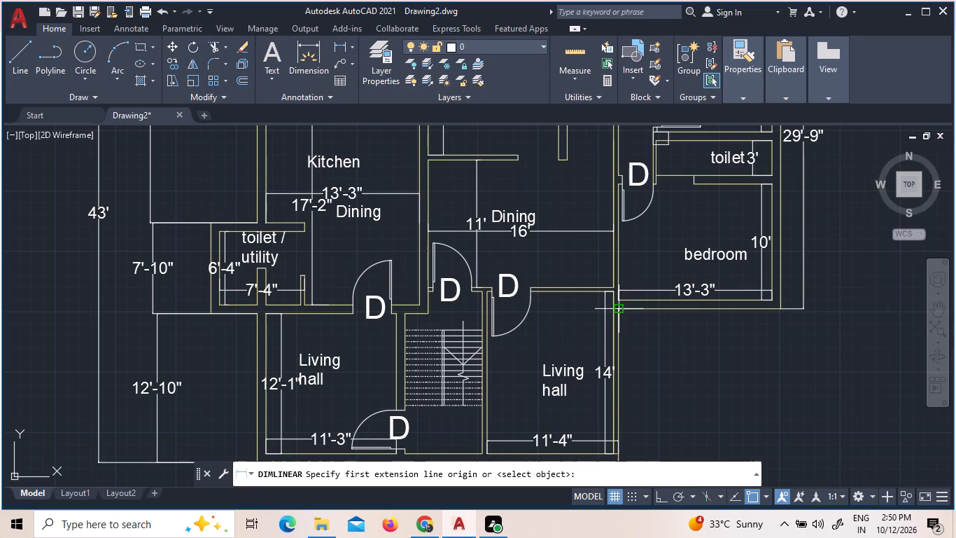
scroll(617, 311, "up", 3)
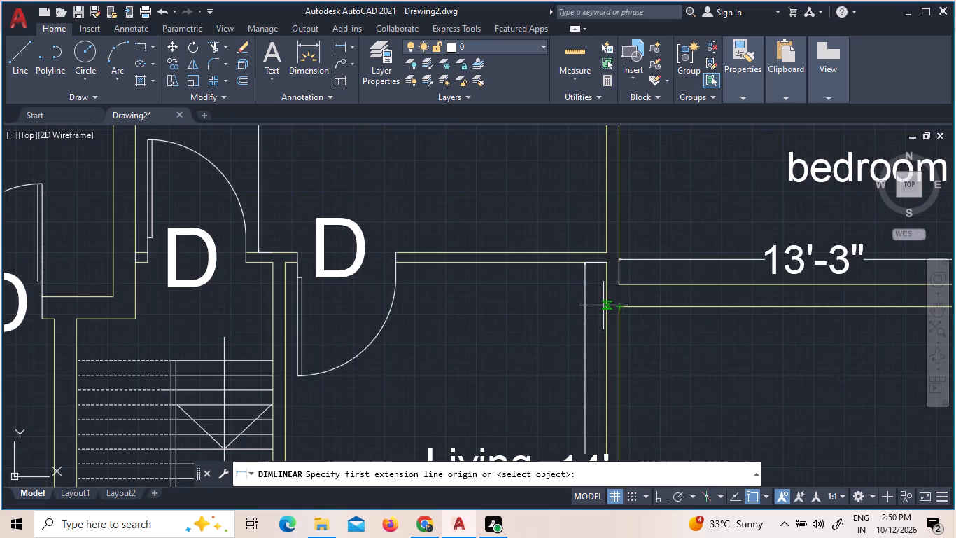
left_click(607, 307)
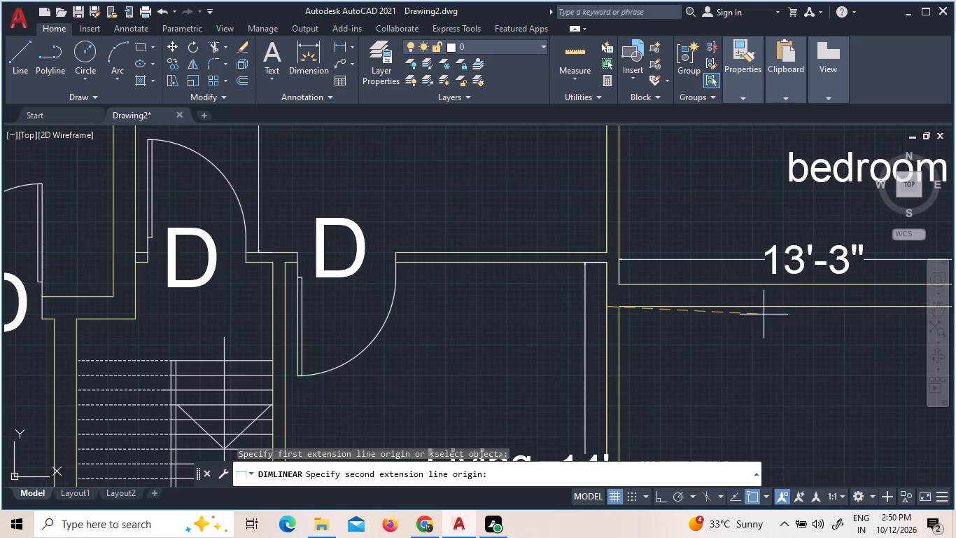
scroll(764, 315, "down", 3)
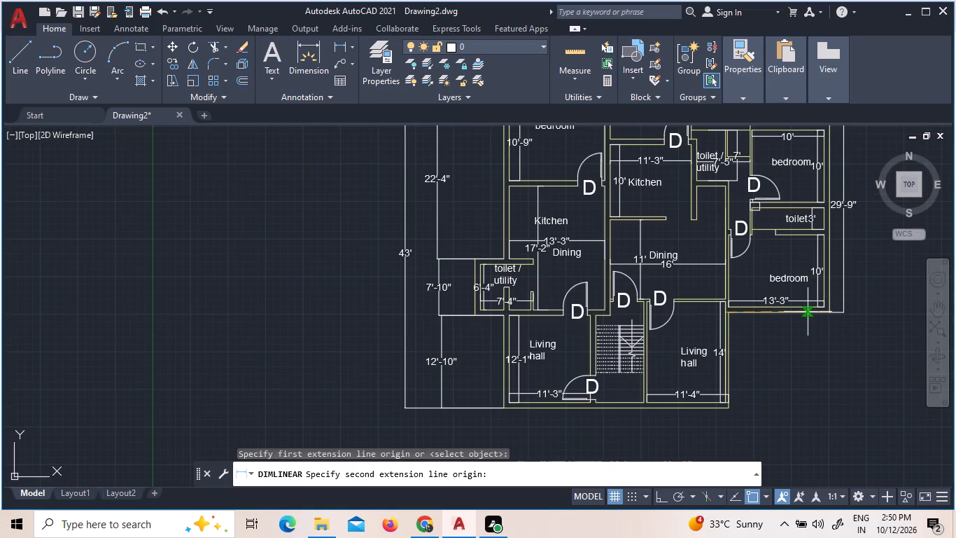
scroll(841, 310, "up", 4)
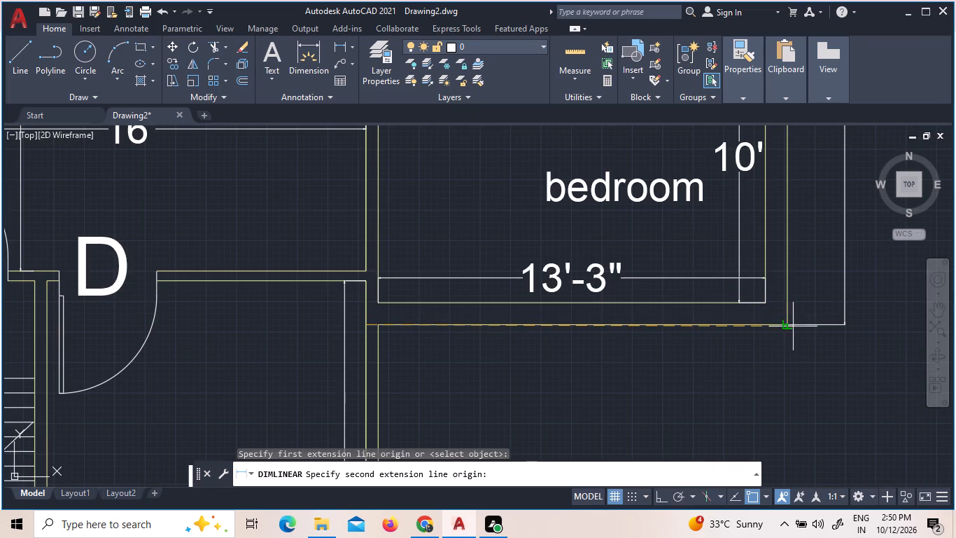
left_click(788, 329)
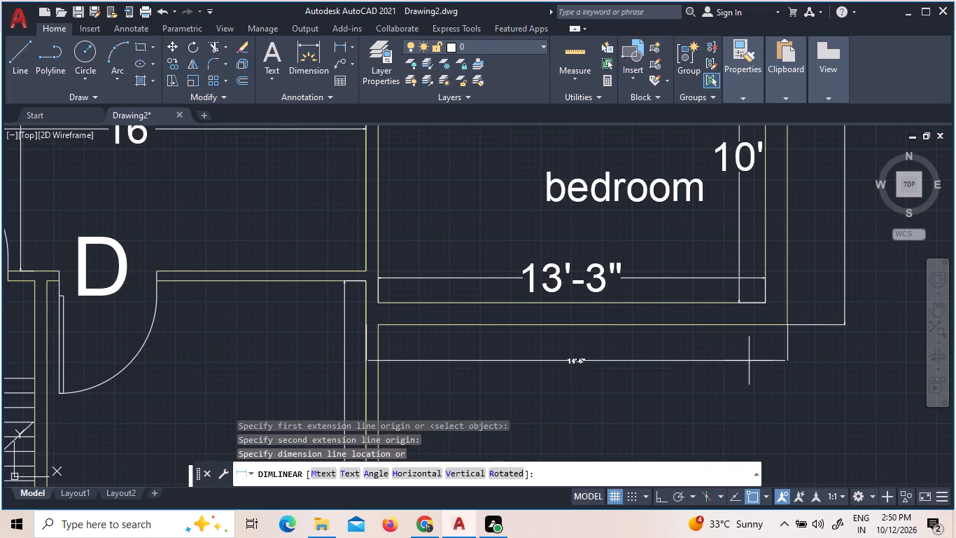
scroll(698, 368, "up", 3)
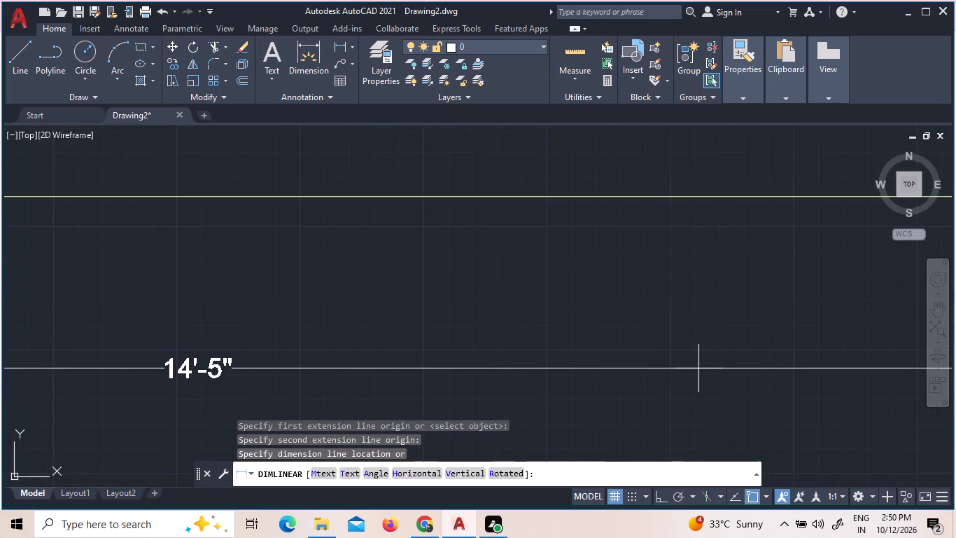
left_click(699, 369)
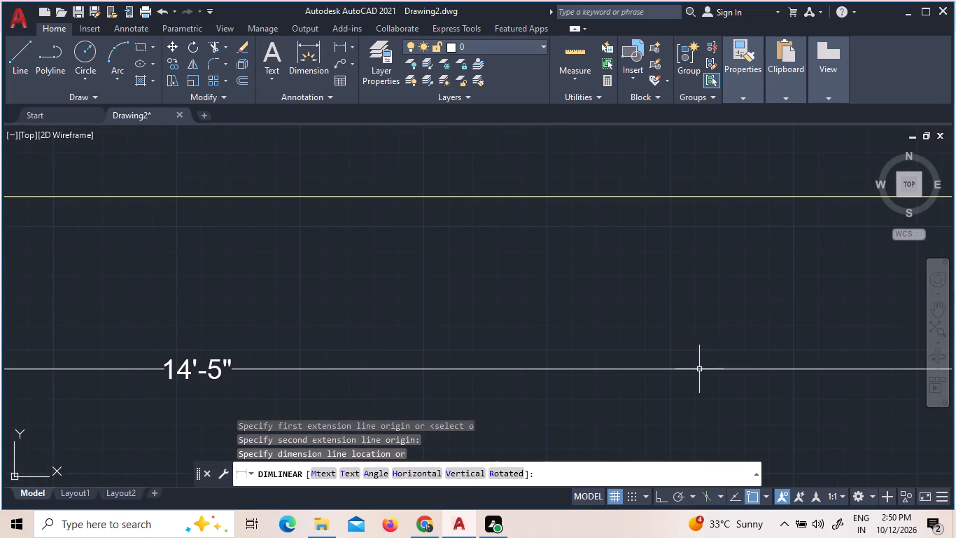
Set the text height of the lower-right bedroom's bottom exterior wall dimension to 1'.
scroll(699, 369, "down", 2)
scroll(502, 378, "up", 4)
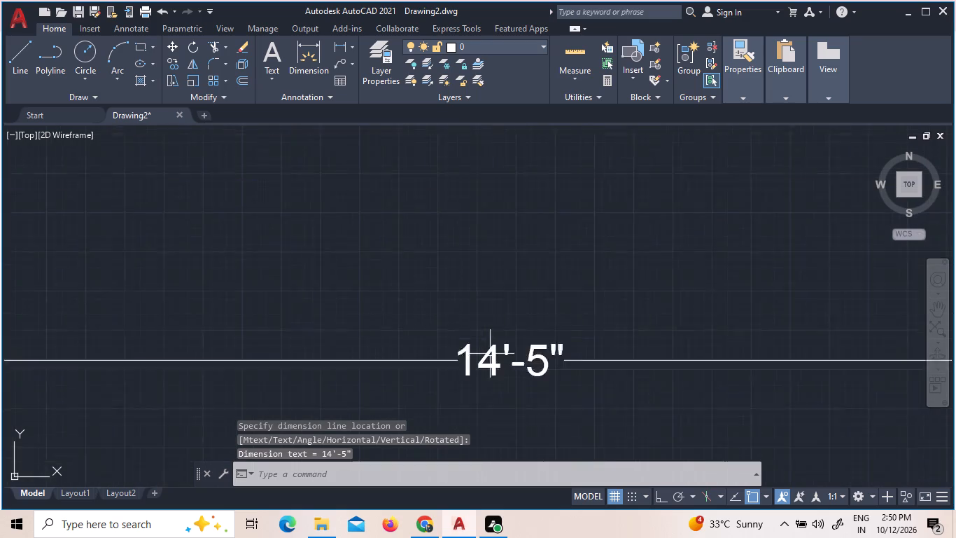
scroll(490, 354, "up", 1)
triple_click(490, 353)
double_click(489, 352)
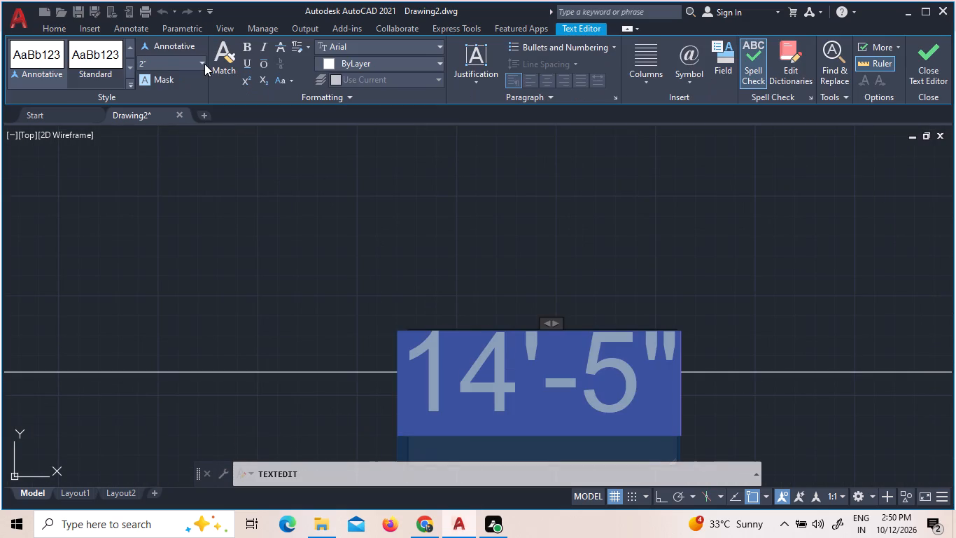
left_click(204, 64)
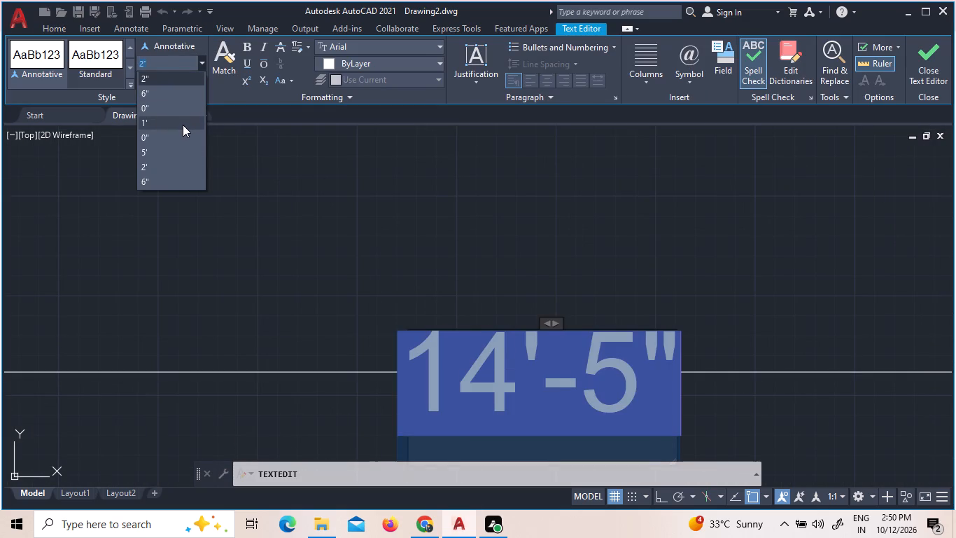
left_click(183, 125)
scroll(269, 212, "down", 6)
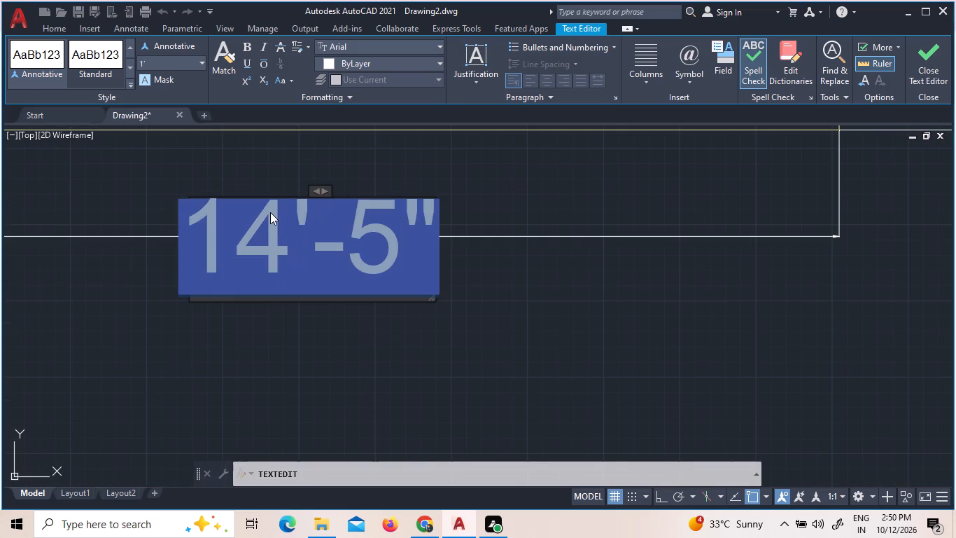
left_click(521, 213)
scroll(521, 212, "down", 5)
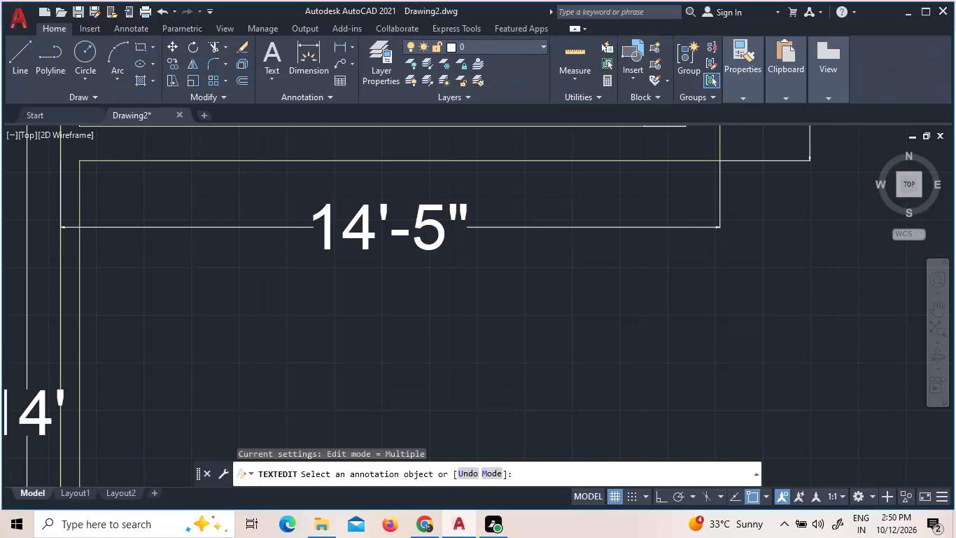
scroll(521, 212, "down", 5)
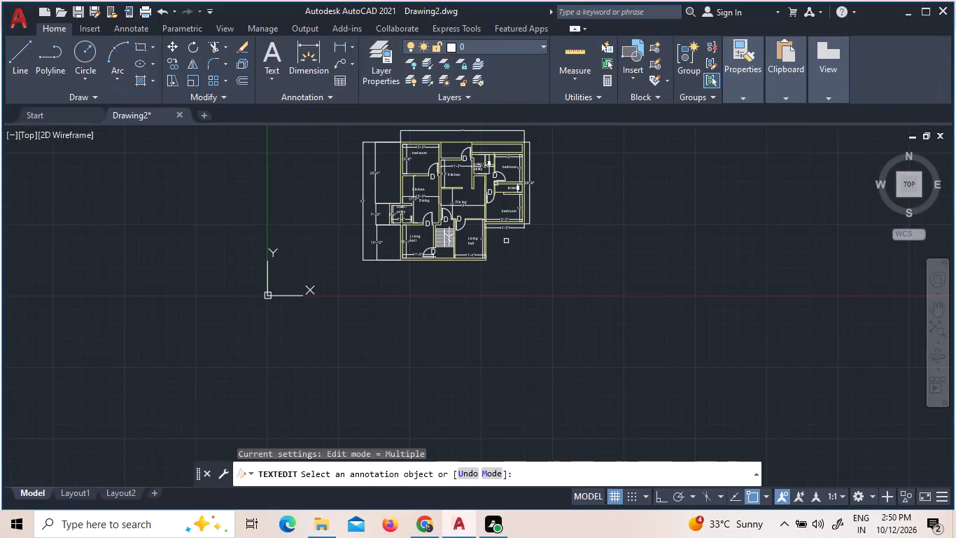
middle_click_drag(503, 263, 491, 306)
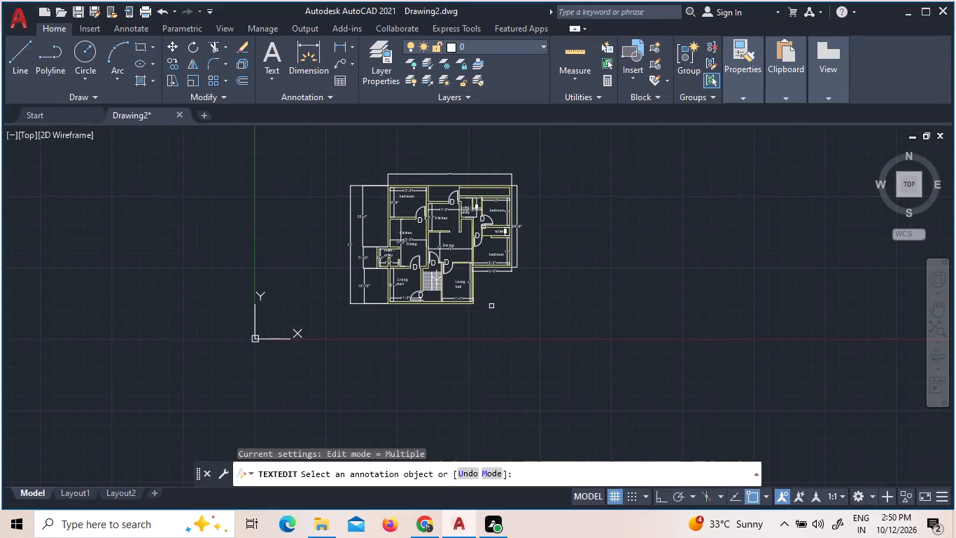
scroll(491, 306, "up", 1)
scroll(491, 306, "down", 1)
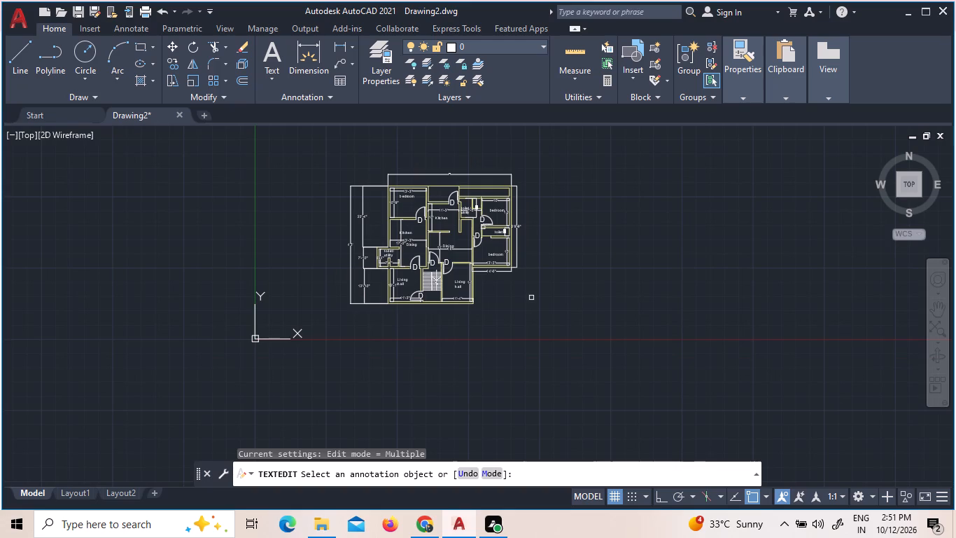
scroll(643, 213, "up", 1)
key("Escape")
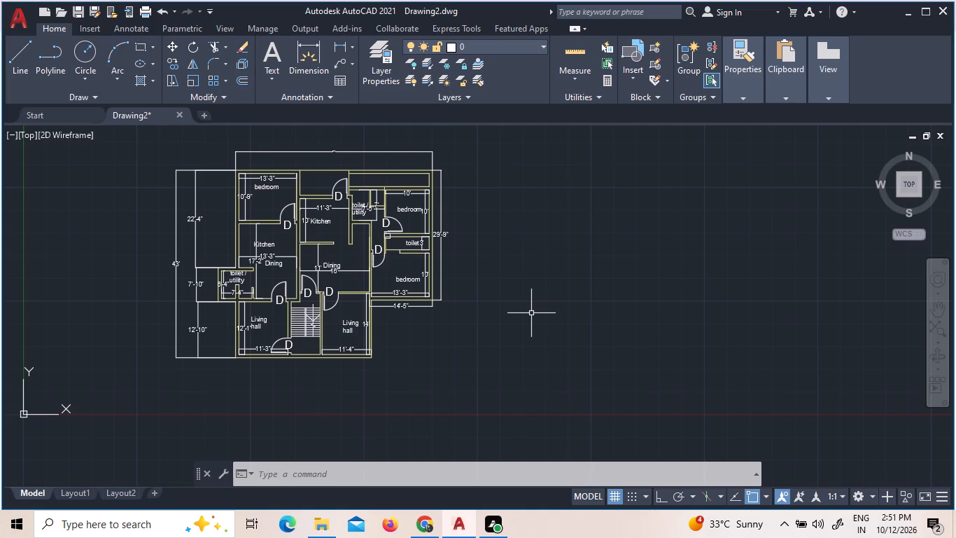
Copy the entire dimensioned floor plan horizontally to the right with ortho on, leaving a clear gap beside the original.
left_click(472, 401)
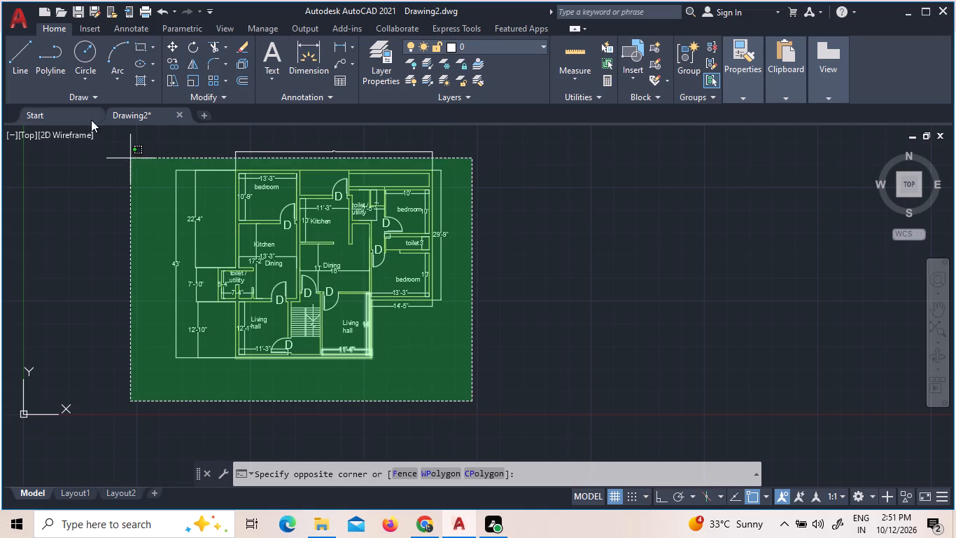
left_click(169, 138)
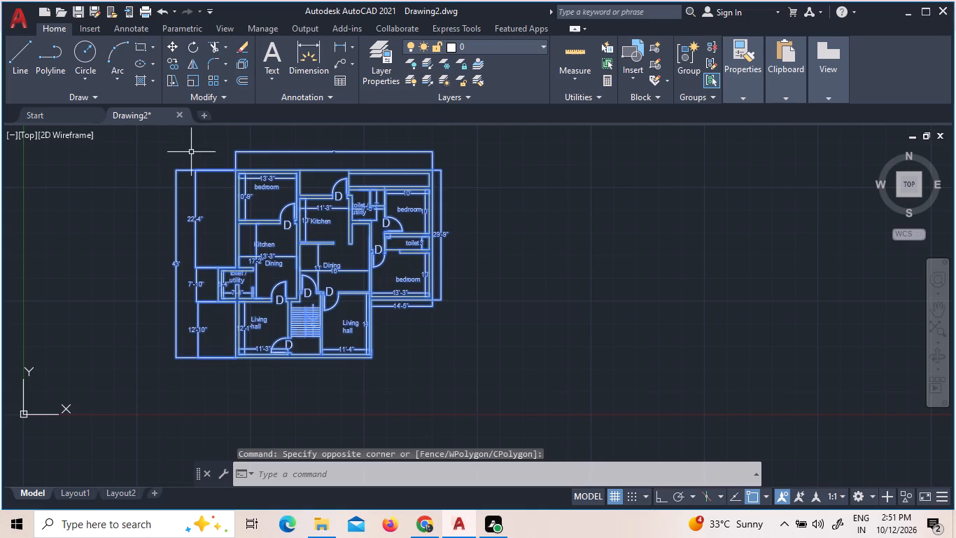
right_click(191, 152)
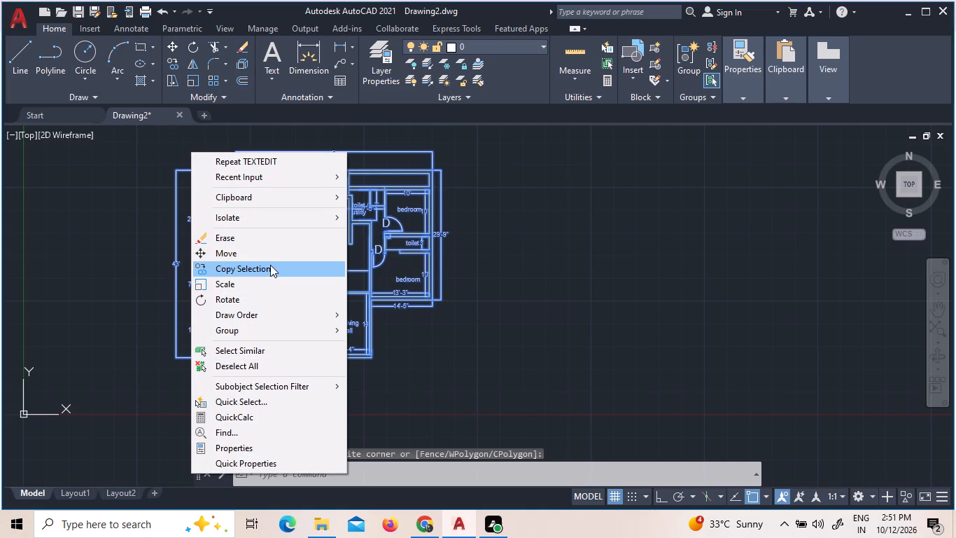
left_click(272, 265)
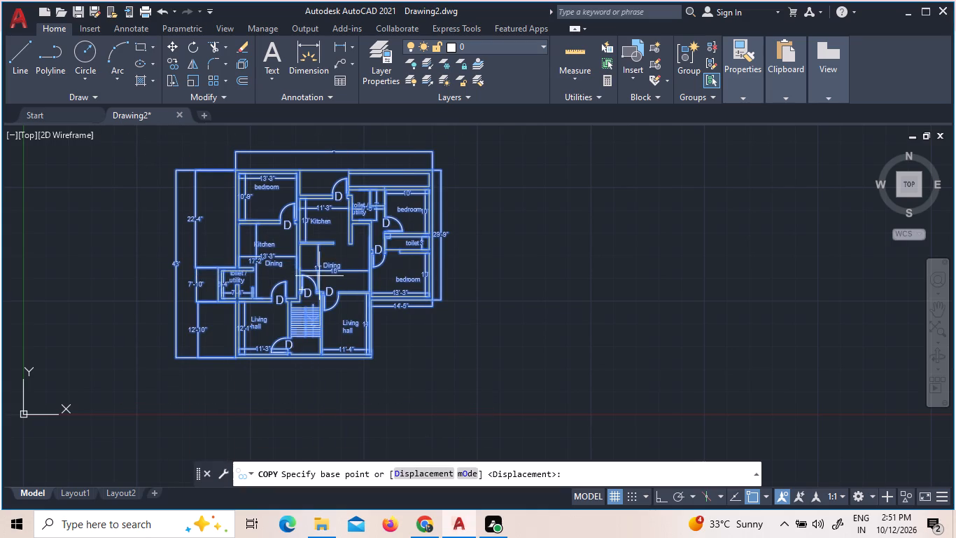
left_click(342, 251)
scroll(585, 297, "down", 2)
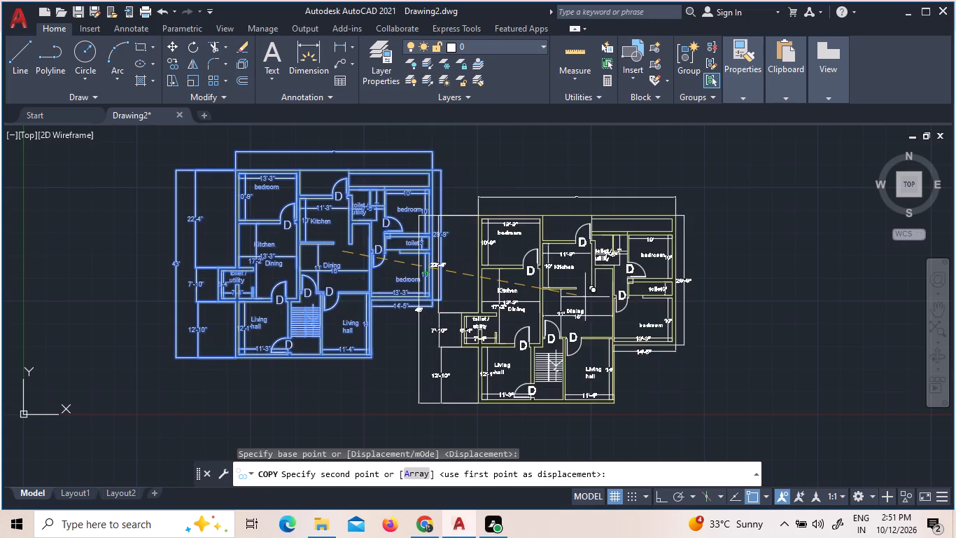
scroll(585, 297, "down", 1)
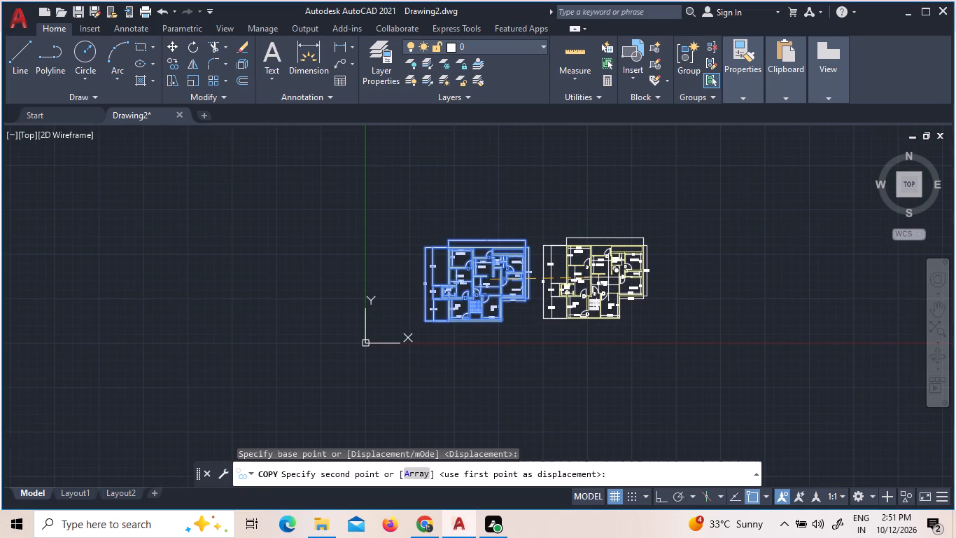
scroll(608, 280, "up", 3)
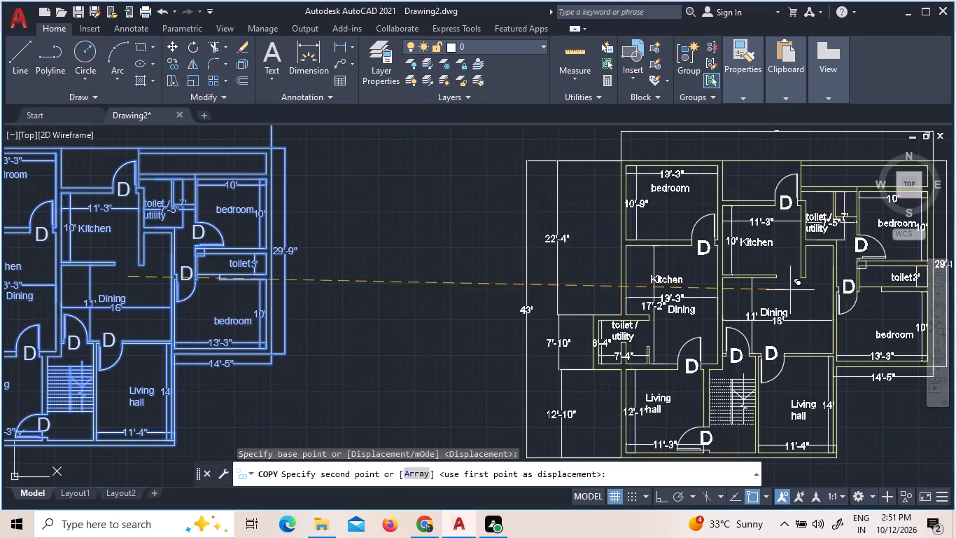
scroll(855, 317, "down", 3)
scroll(712, 283, "down", 5)
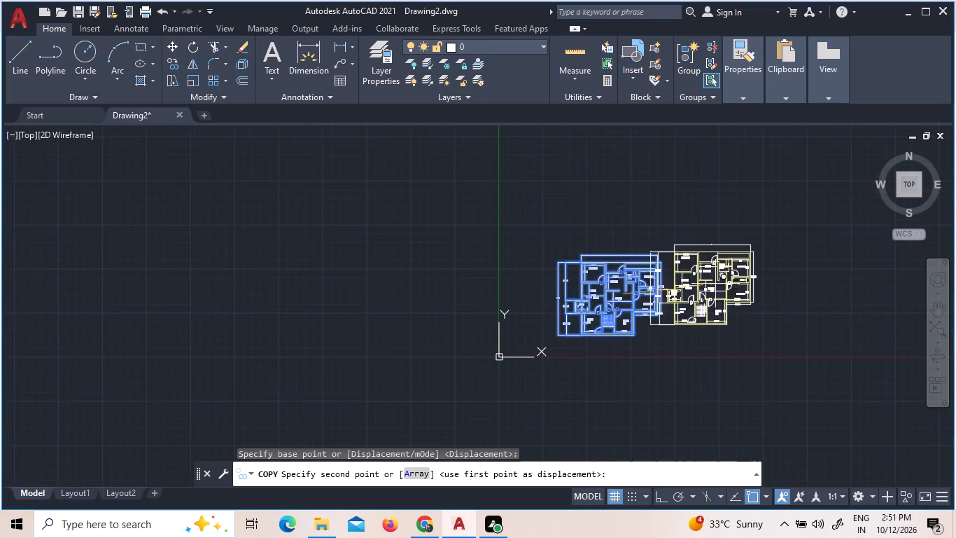
scroll(715, 284, "down", 2)
scroll(862, 298, "up", 3)
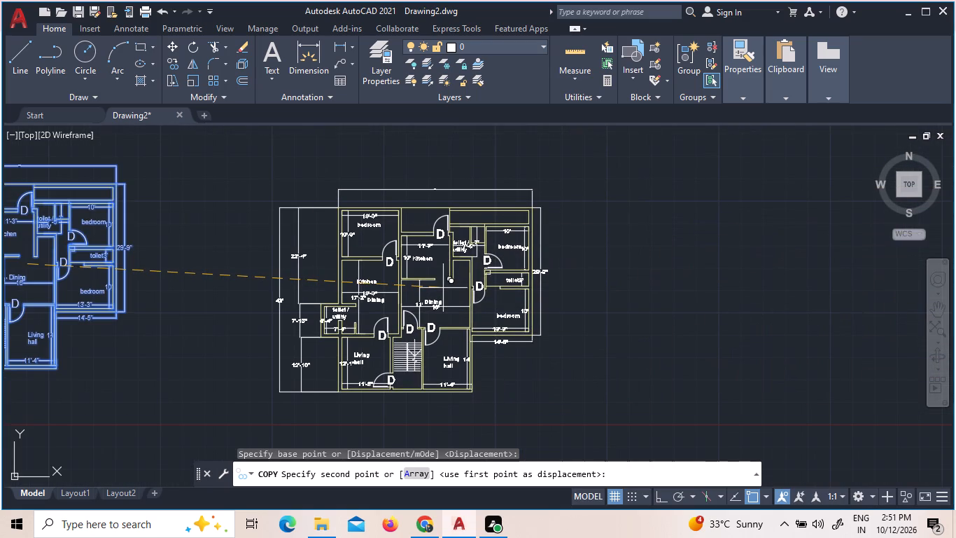
key("F8")
left_click(444, 288)
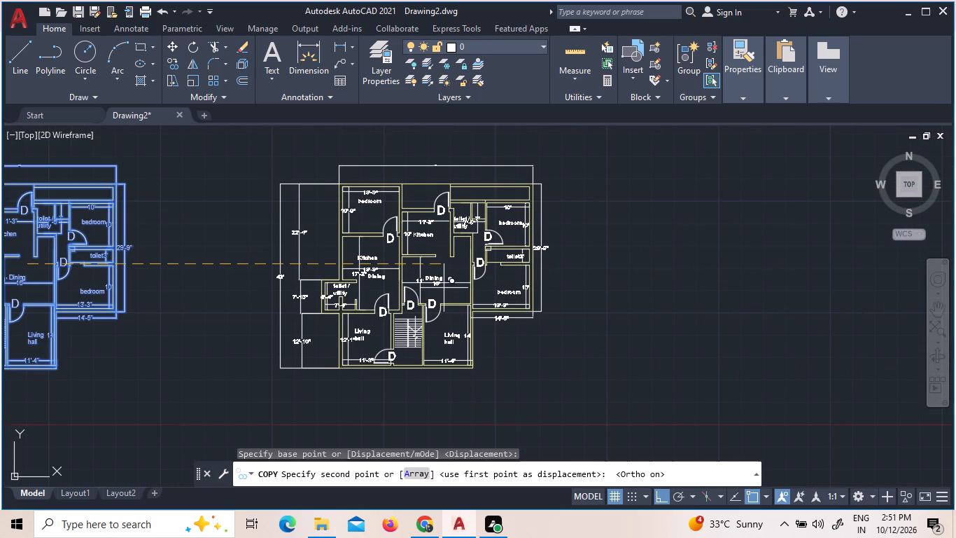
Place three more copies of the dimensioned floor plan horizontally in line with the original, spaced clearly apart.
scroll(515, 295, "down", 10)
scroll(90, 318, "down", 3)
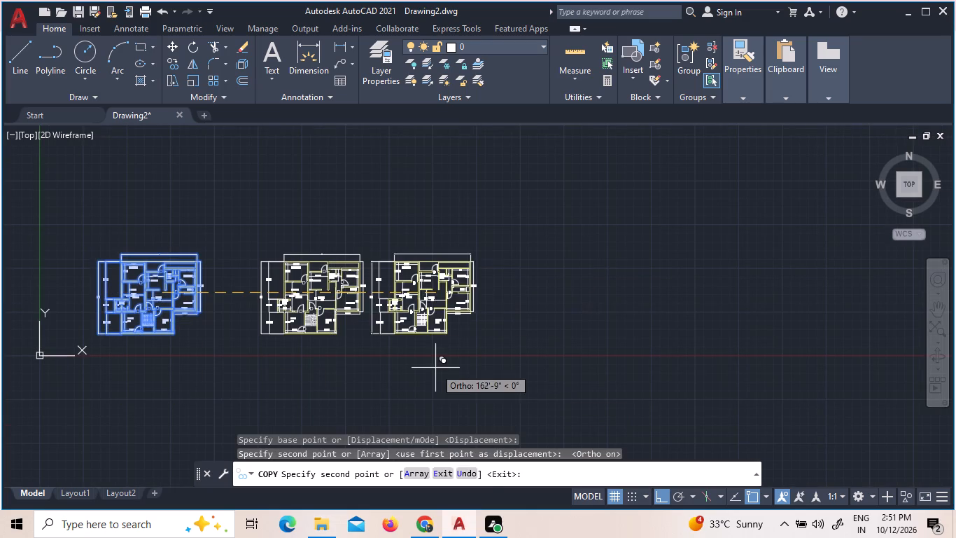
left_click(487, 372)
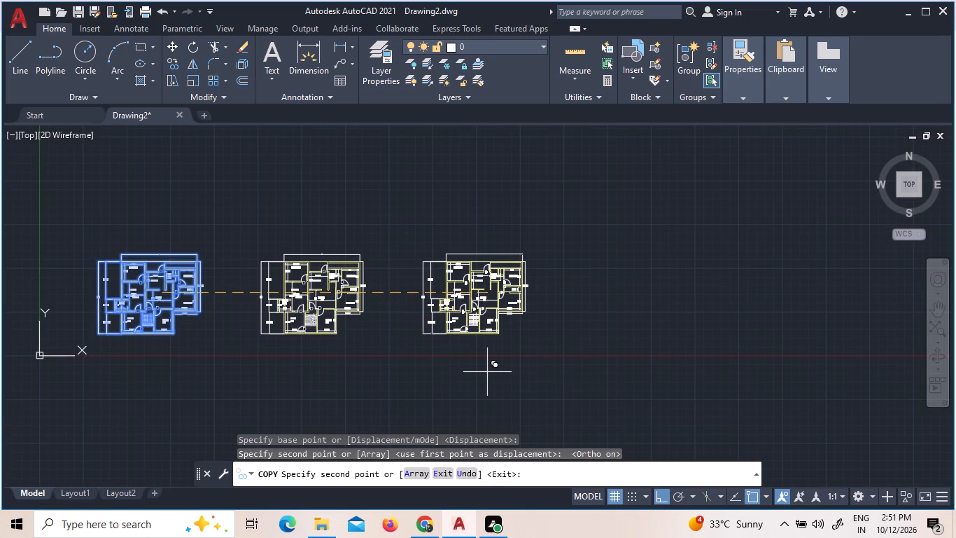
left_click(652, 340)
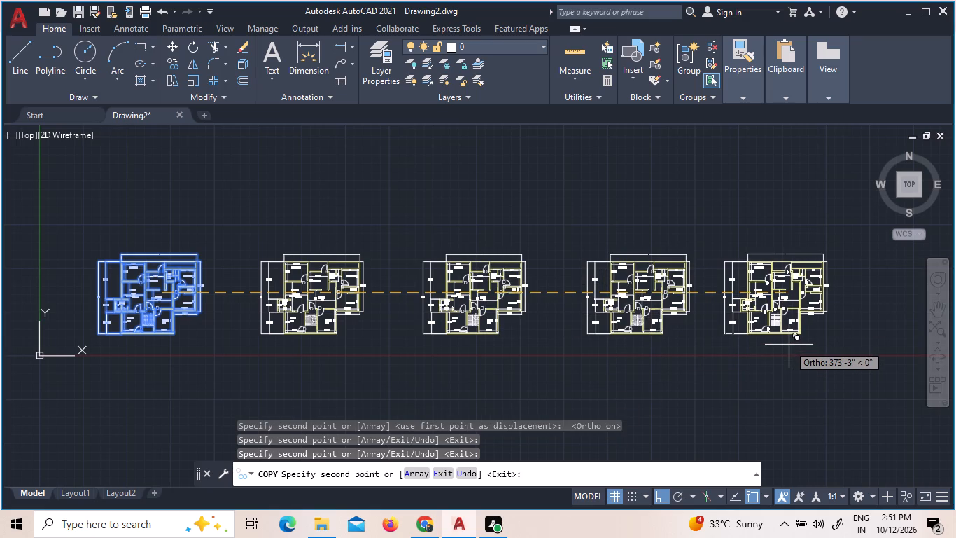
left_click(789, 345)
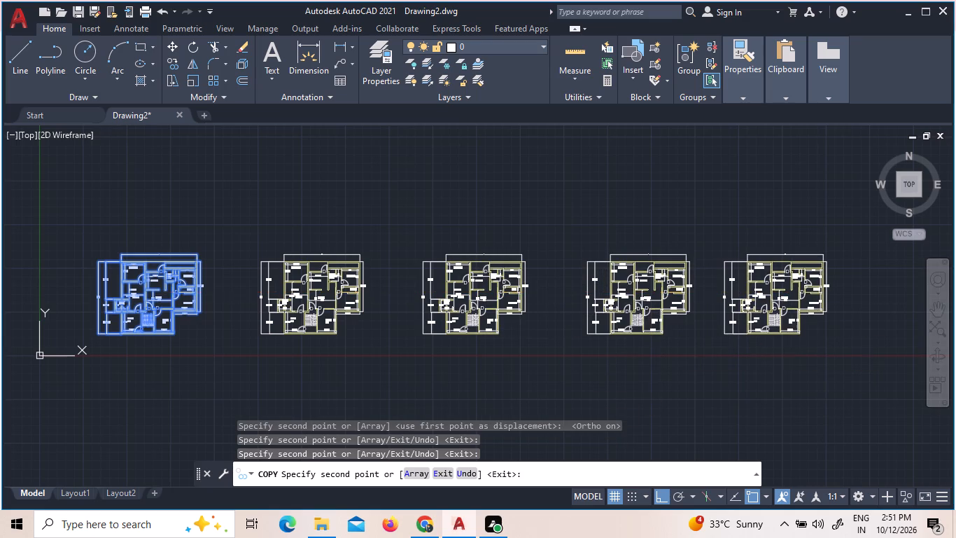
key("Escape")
Erase all four copies of the floor plan, keeping only the original.
scroll(767, 296, "up", 2)
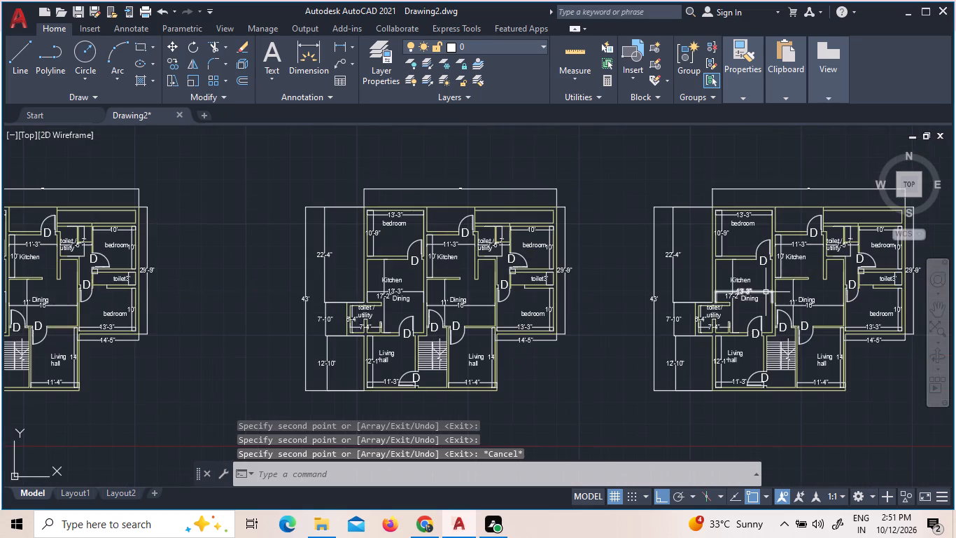
scroll(766, 292, "down", 2)
scroll(119, 310, "up", 1)
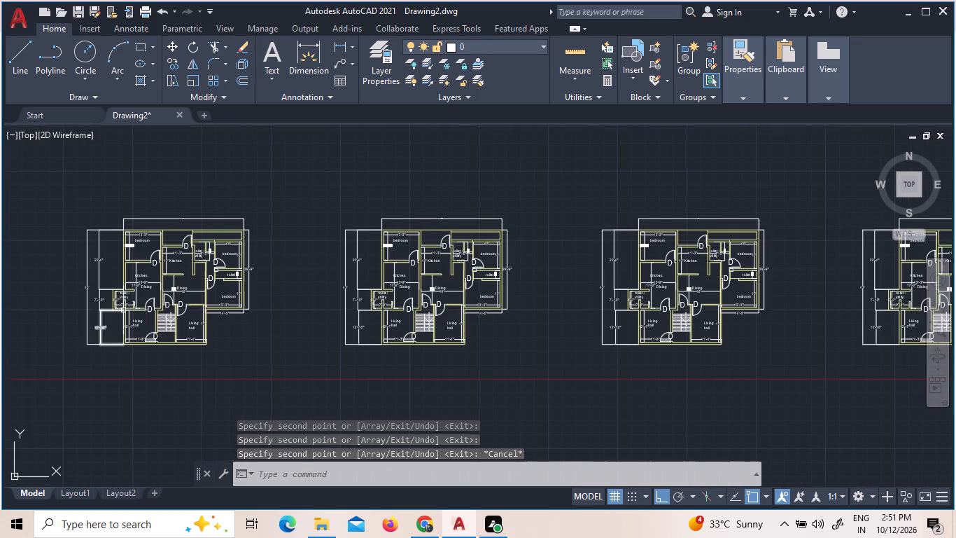
scroll(237, 308, "up", 1)
scroll(241, 310, "down", 3)
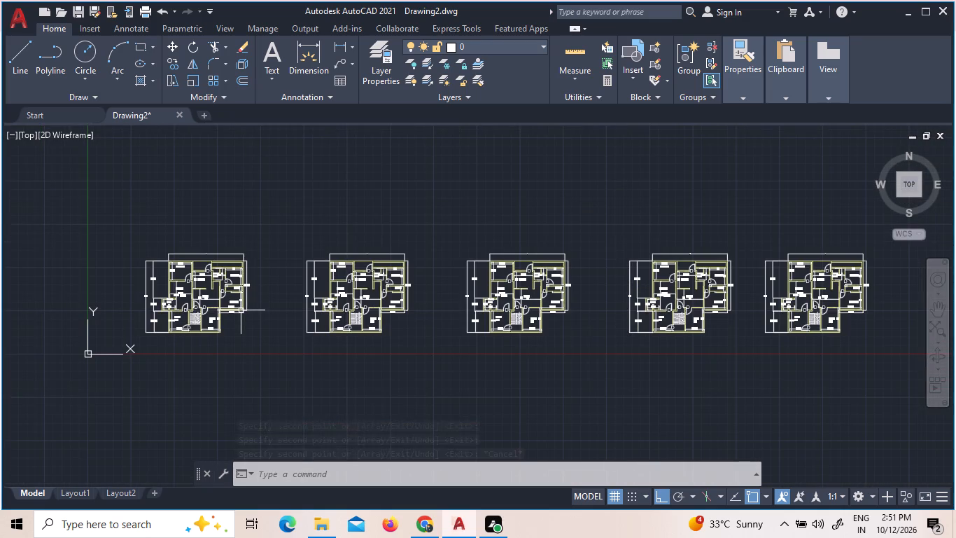
left_click(885, 376)
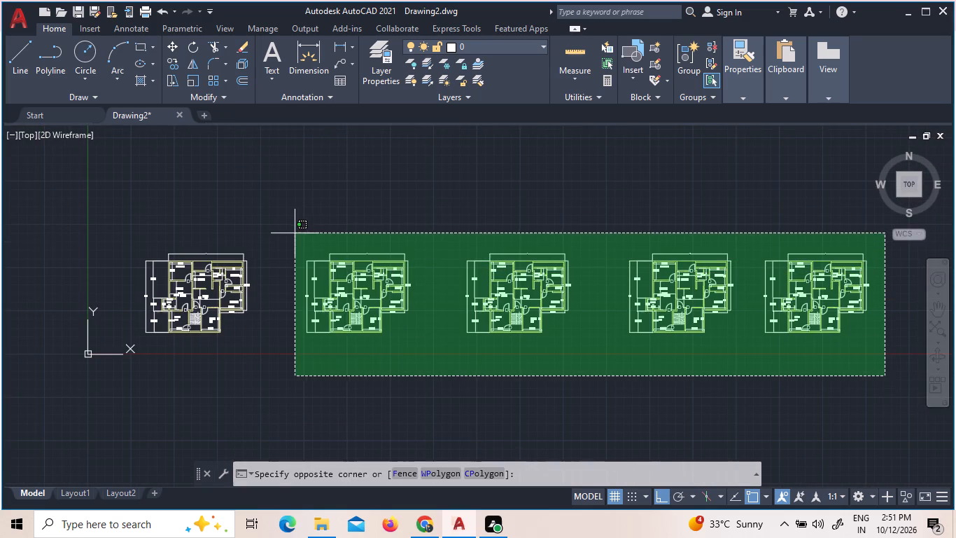
left_click(275, 227)
key("Delete")
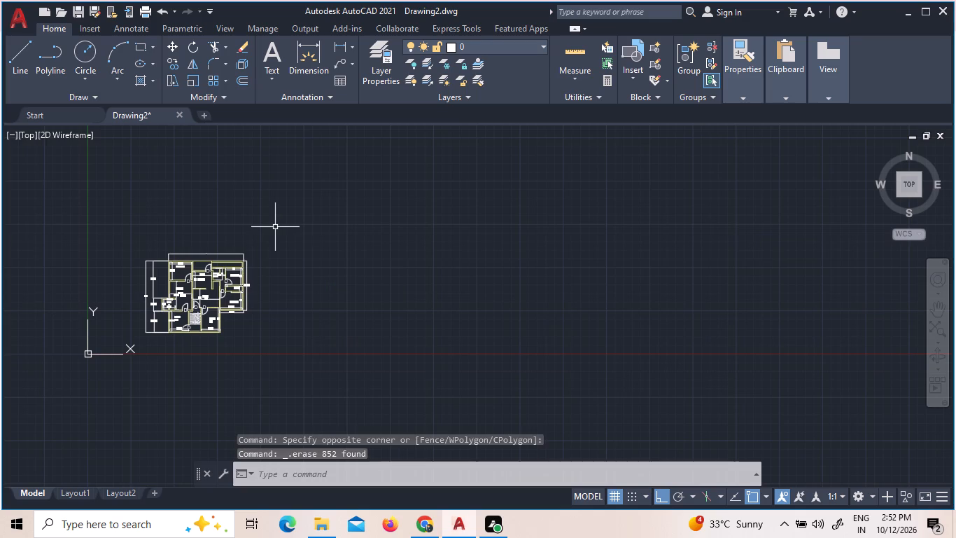
Draw a rectangle 3' long and 9" wide in the empty space beside the floor plan.
scroll(295, 303, "up", 1)
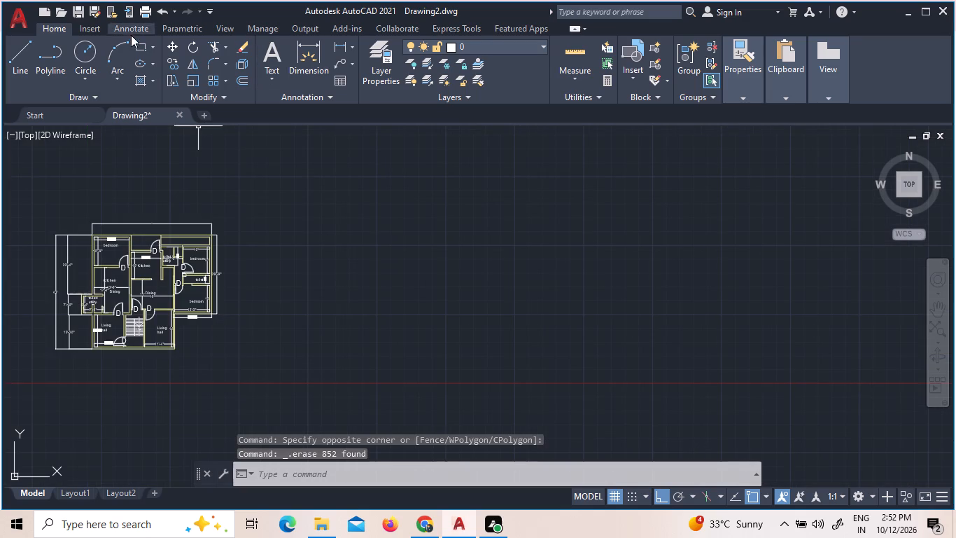
left_click(137, 41)
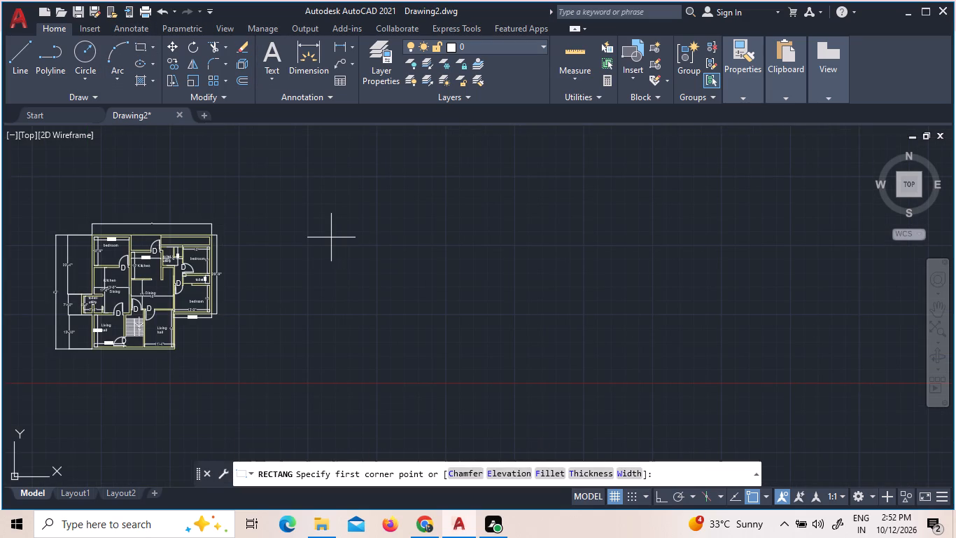
left_click(331, 237)
left_click(496, 468)
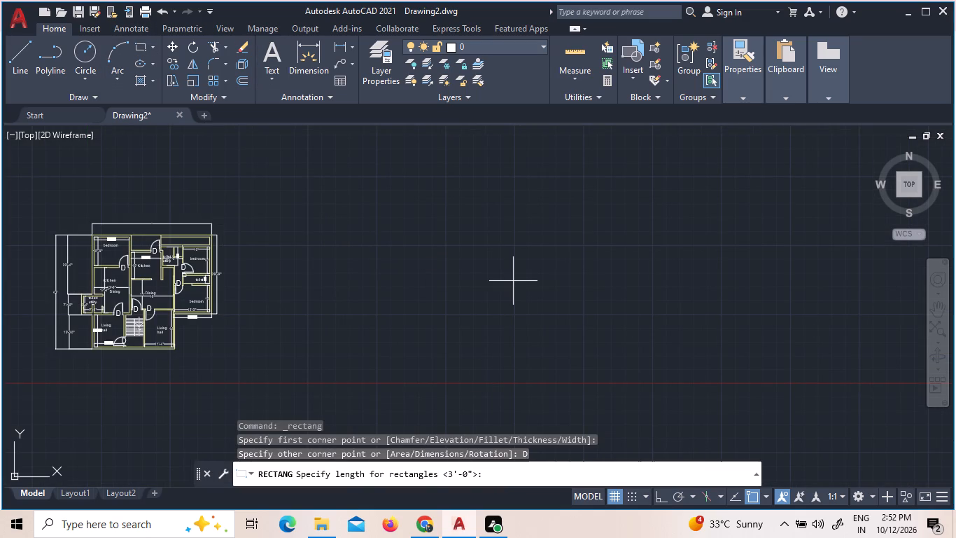
key("3")
key("apostrophe")
key("Return")
key("9")
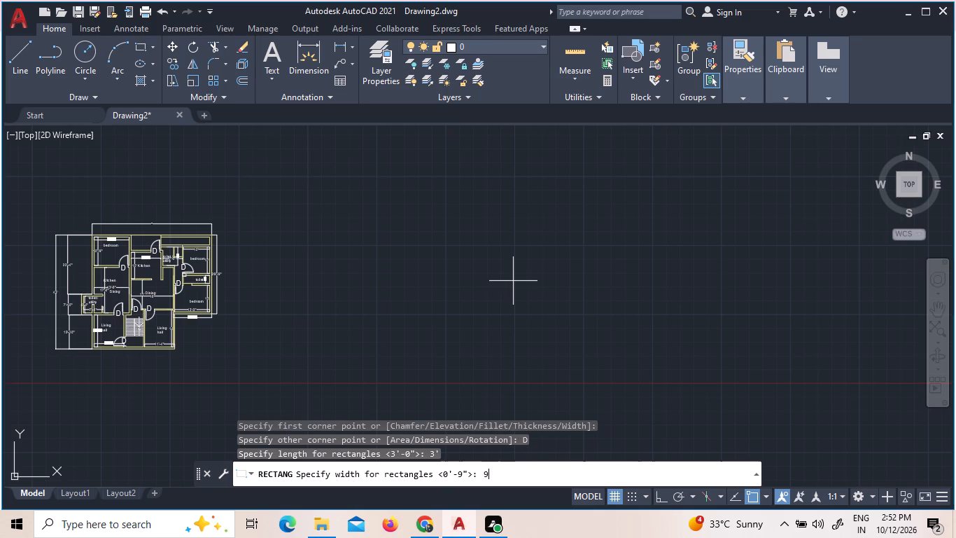
key("shift+quotedbl")
key("Return")
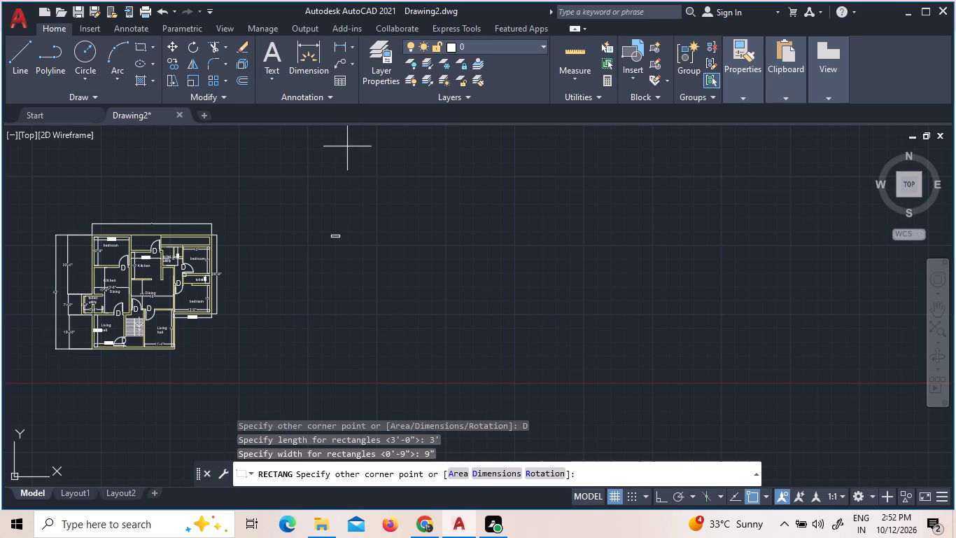
left_click(407, 251)
Draw a horizontal centre line through the 3' rectangle, joining the midpoints of its two short sides.
scroll(315, 237, "up", 3)
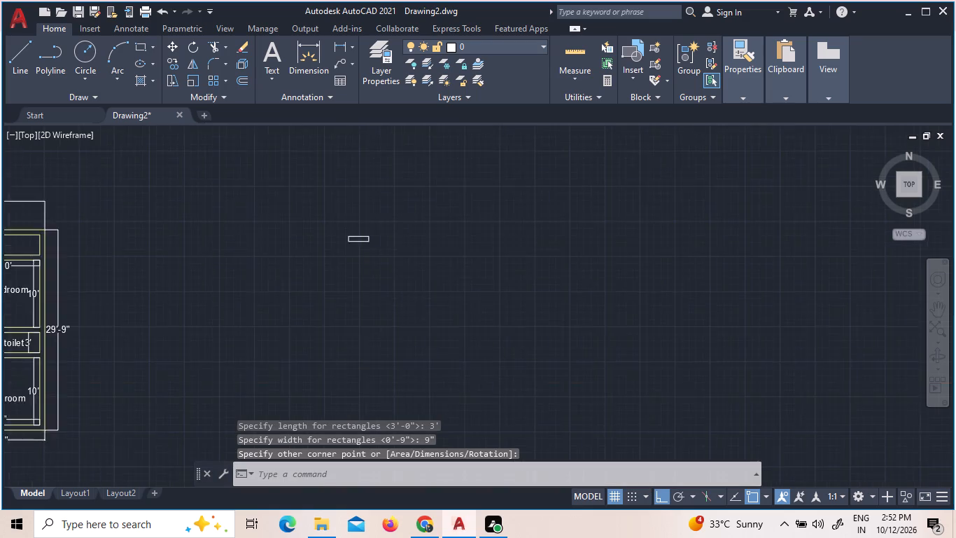
scroll(363, 247, "up", 2)
scroll(407, 212, "up", 2)
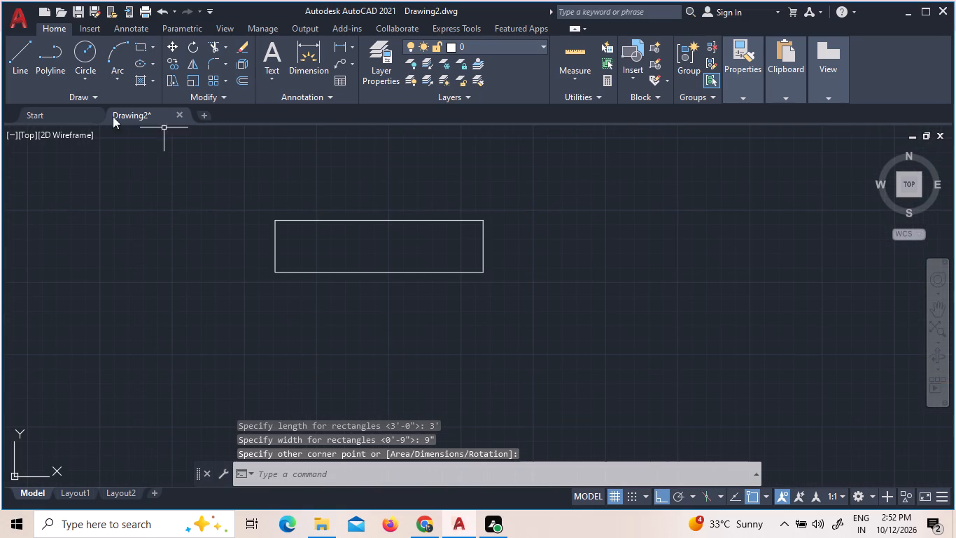
left_click(7, 53)
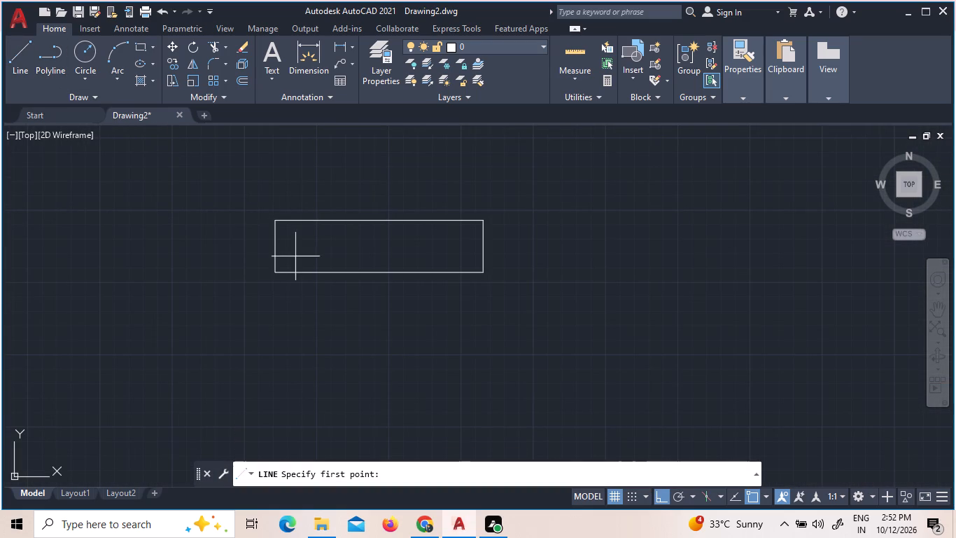
left_click_drag(274, 245, 289, 247)
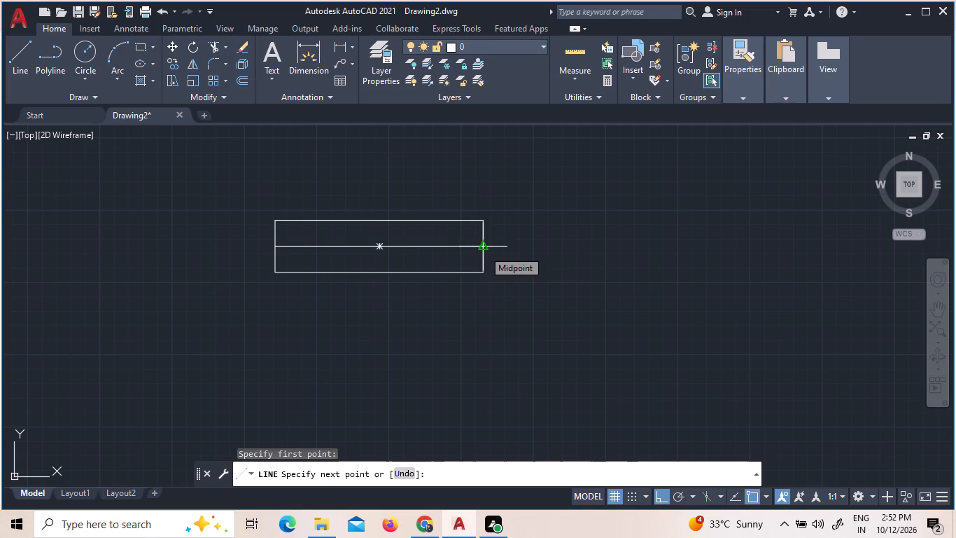
left_click(484, 250)
key("Escape")
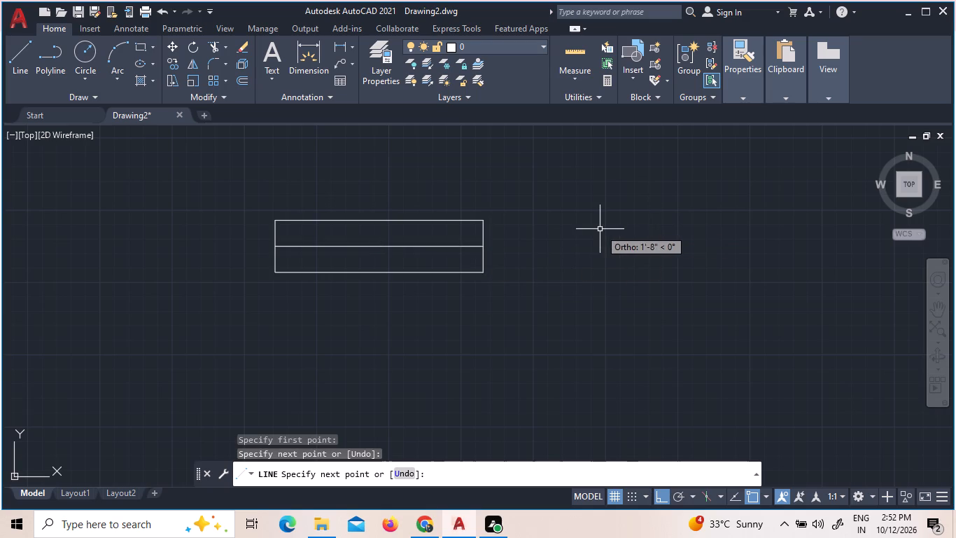
key("Escape")
Offset the 3' rectangle's centre line by 1" both above and below.
key("o")
key("Return")
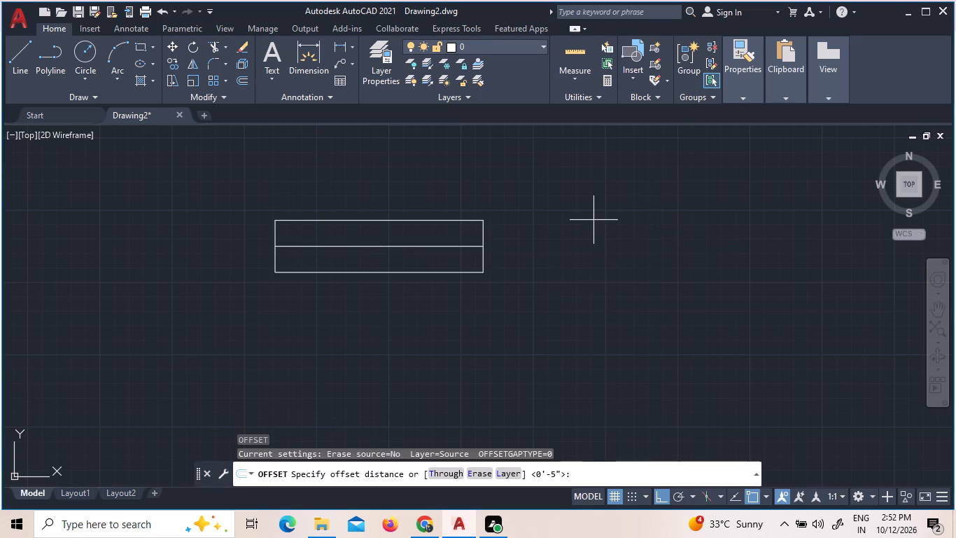
key("1")
key("apostrophe")
key("BackSpace")
key("apostrophe")
key("Return")
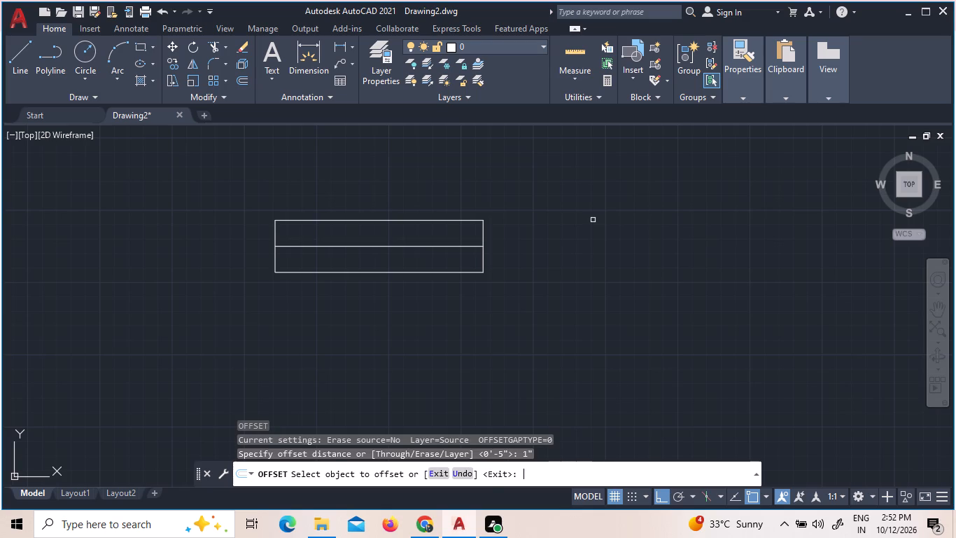
left_click(344, 248)
left_click(344, 235)
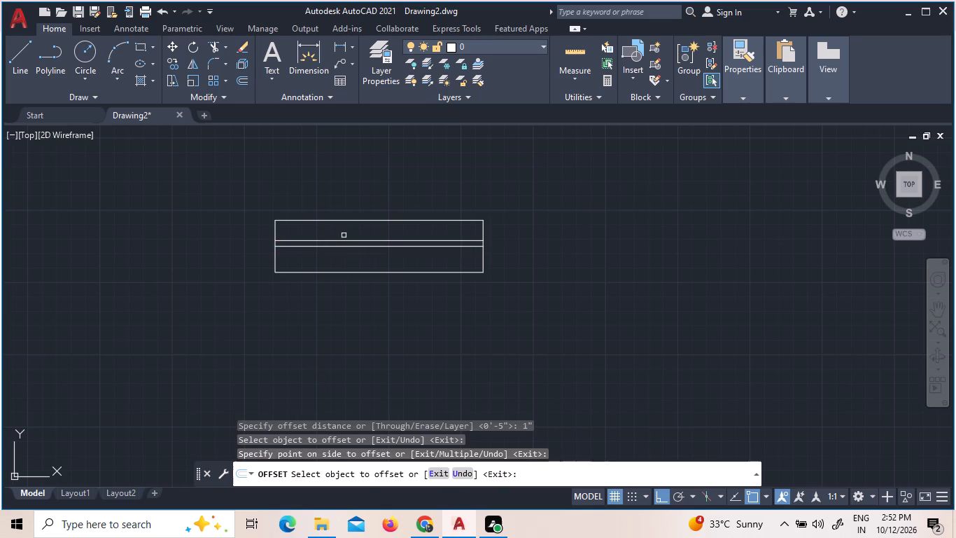
left_click(342, 247)
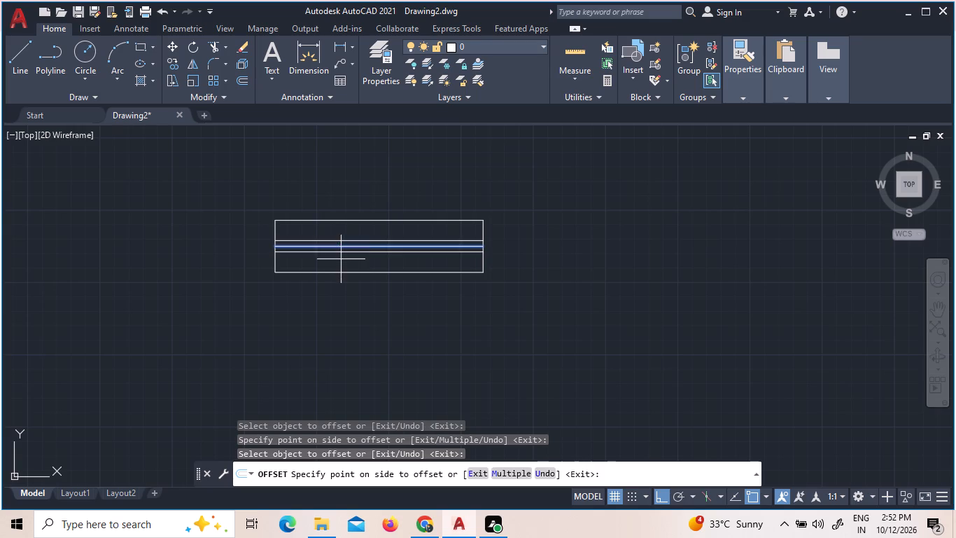
left_click(341, 261)
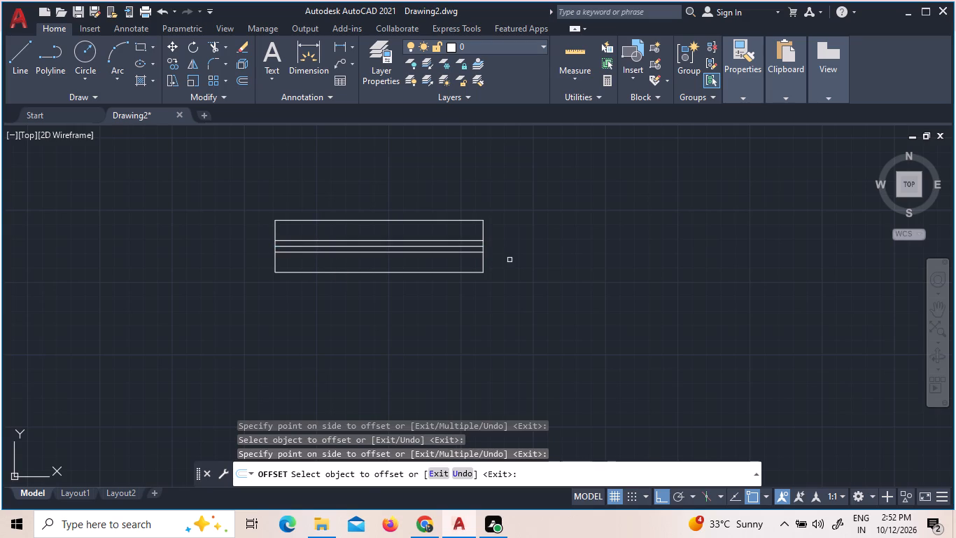
key("Escape")
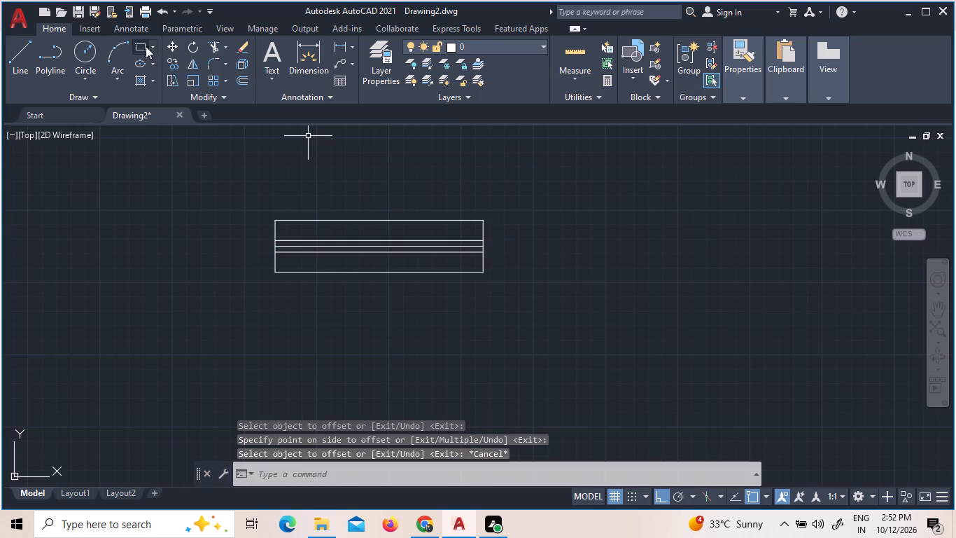
Draw a second, smaller rectangle beside the 3' one, entering 1' for its opposite corner and trying 9" as its width.
left_click(140, 44)
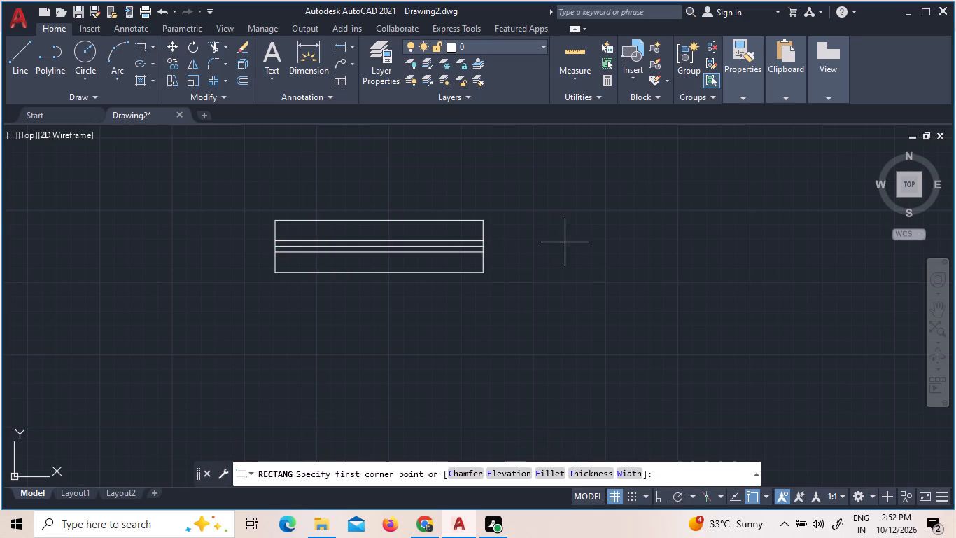
left_click(562, 225)
type("1'")
key("Return")
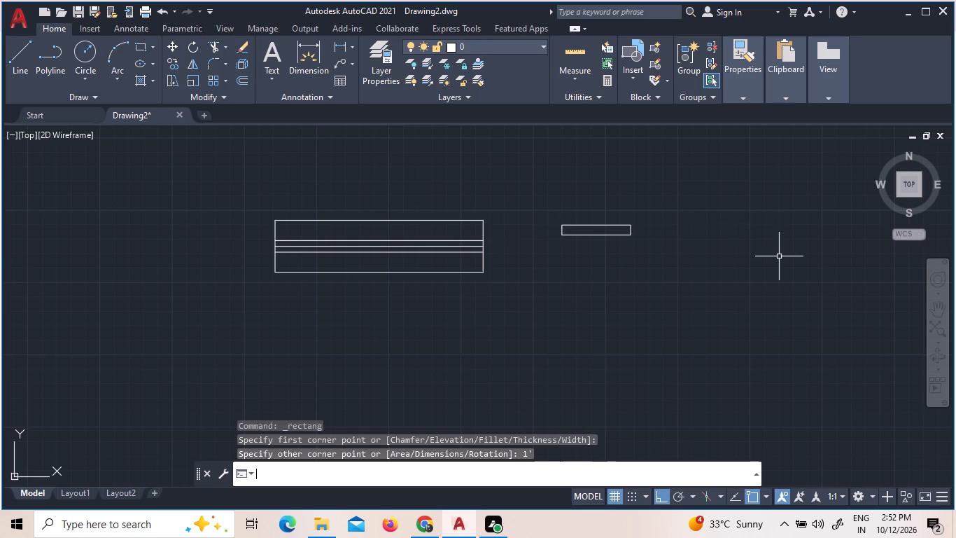
type("9\"")
key("Return")
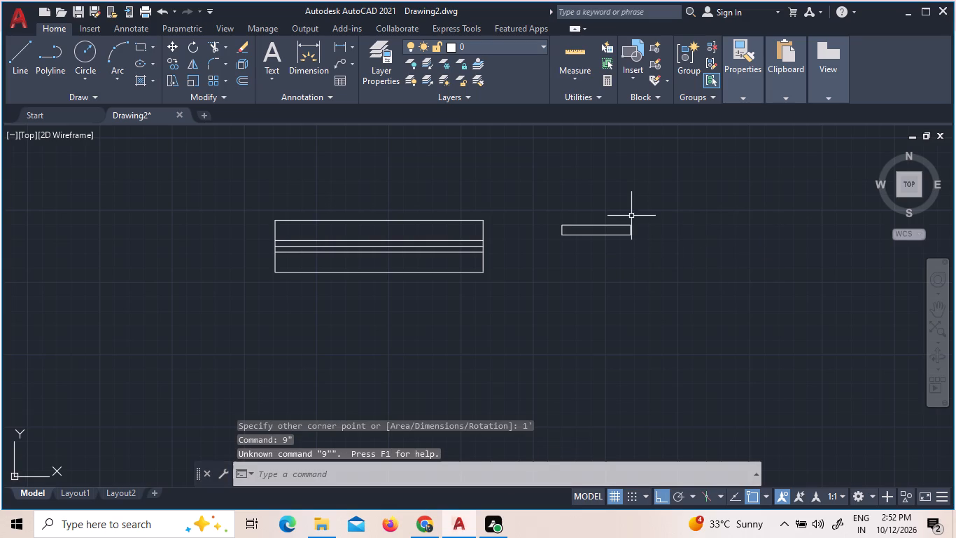
left_click(624, 287)
left_click(679, 274)
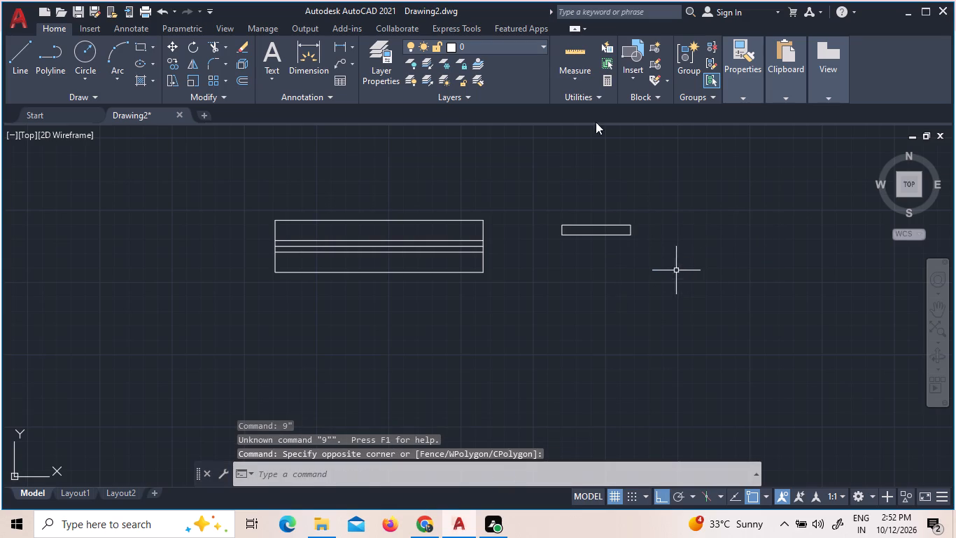
Draw a horizontal centre line through the smaller rectangle, joining the midpoints of its two short sides.
scroll(646, 216, "up", 2)
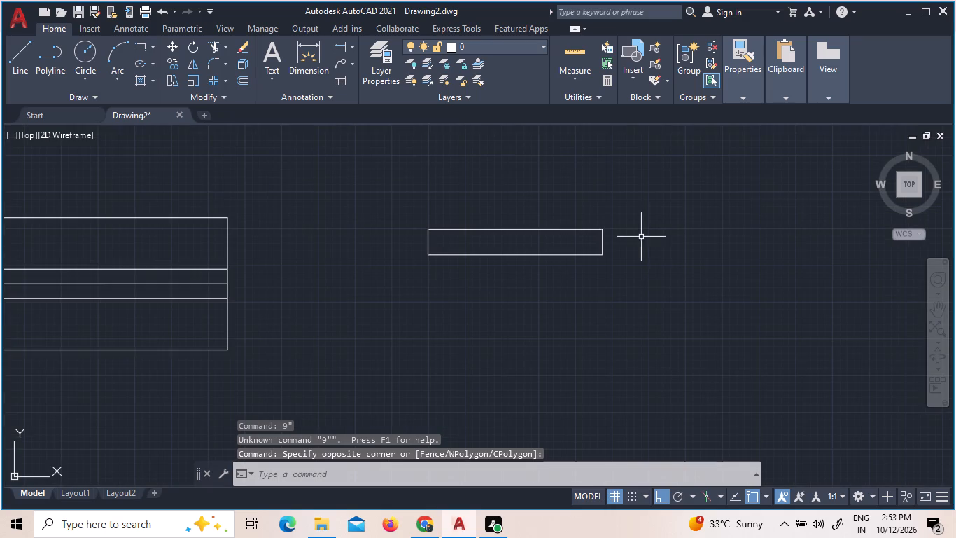
left_click(20, 65)
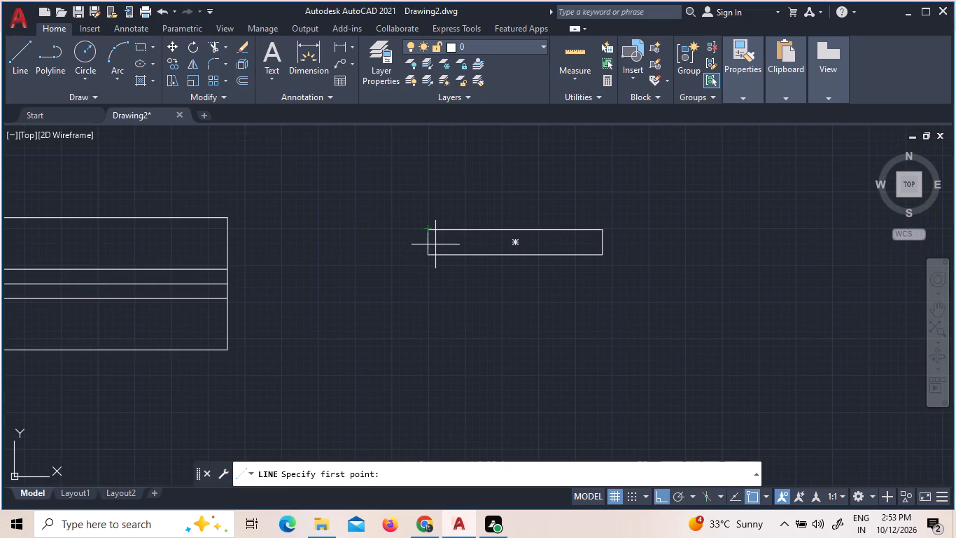
scroll(435, 244, "up", 4)
scroll(430, 242, "down", 3)
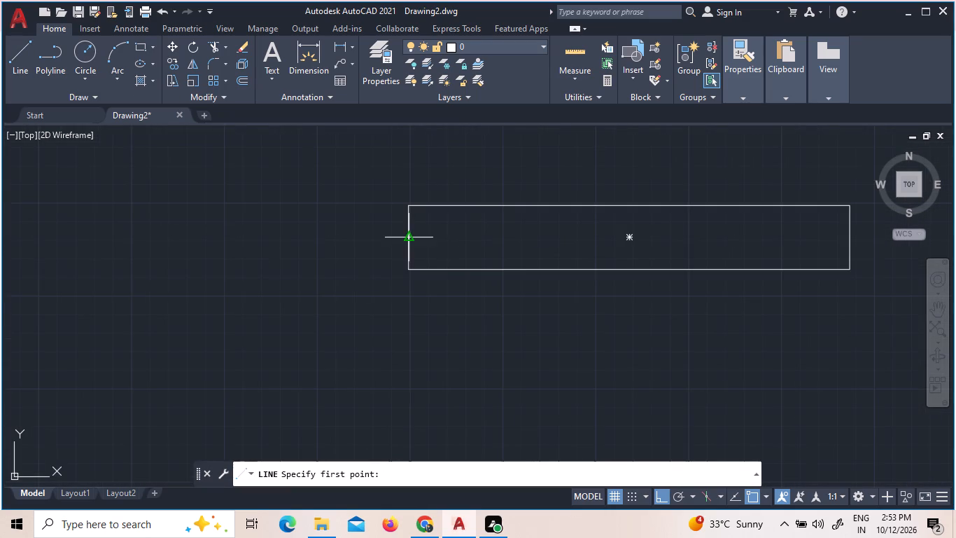
left_click(405, 240)
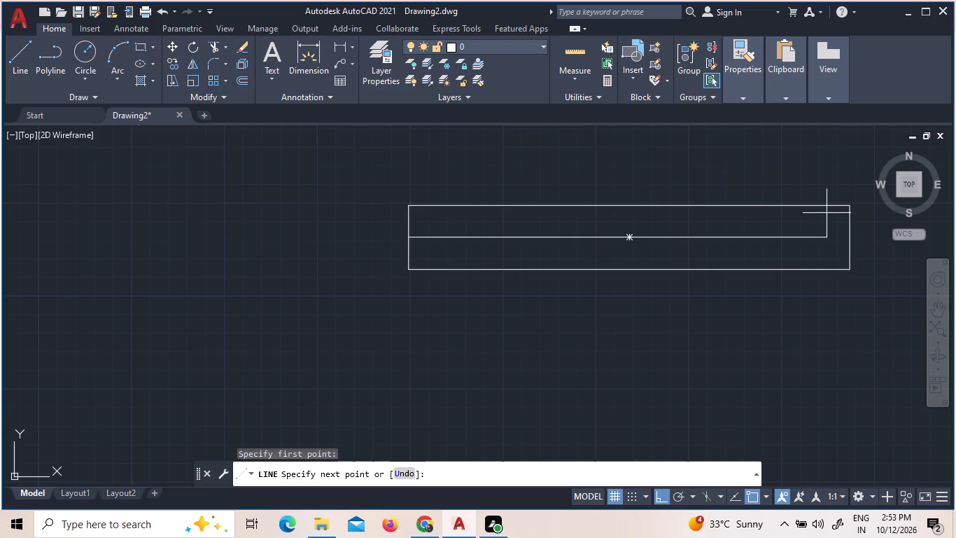
left_click(848, 240)
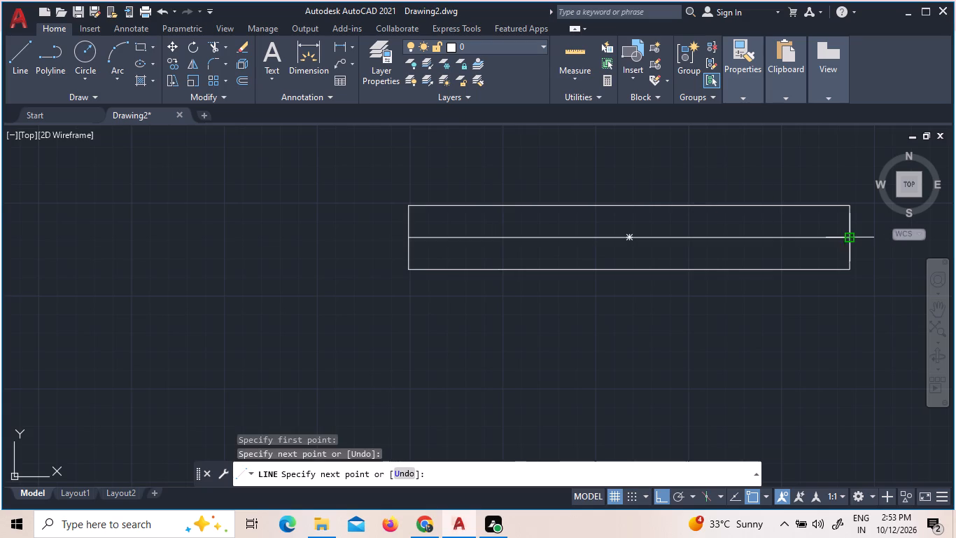
key("Escape")
Rotate the 3' rectangle and its inner lines to 270° about its lower-left corner so it stands vertically.
scroll(465, 303, "down", 3)
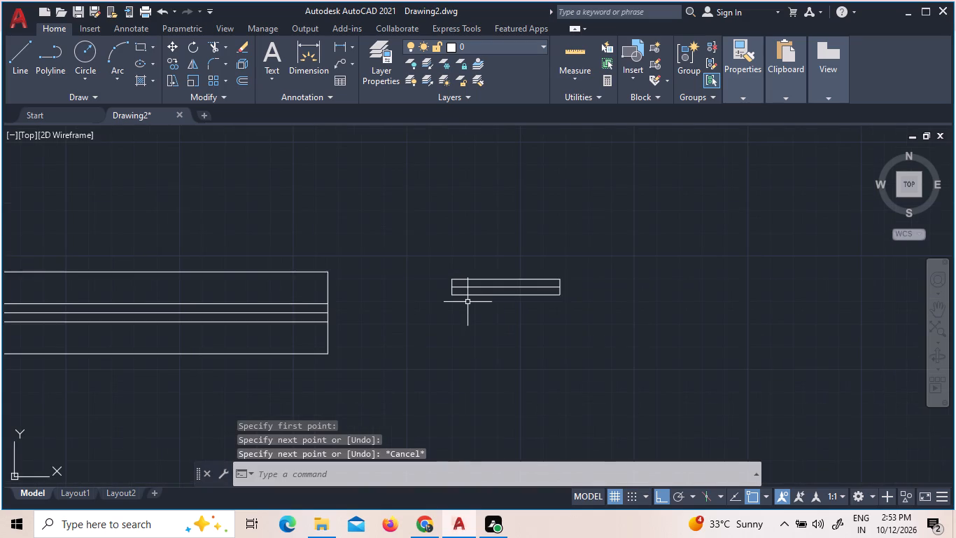
scroll(468, 302, "down", 2)
left_click(427, 326)
left_click(48, 226)
right_click(101, 230)
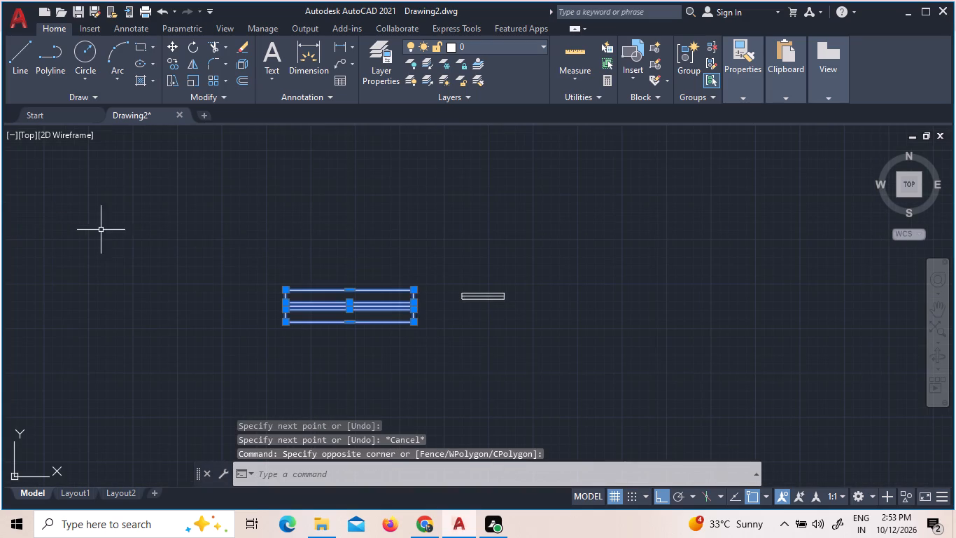
left_click(157, 338)
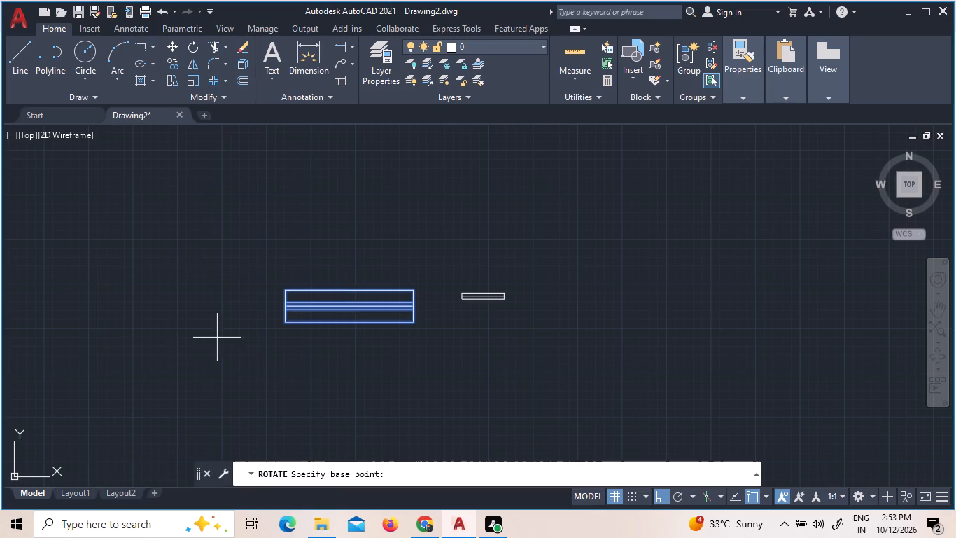
left_click(281, 320)
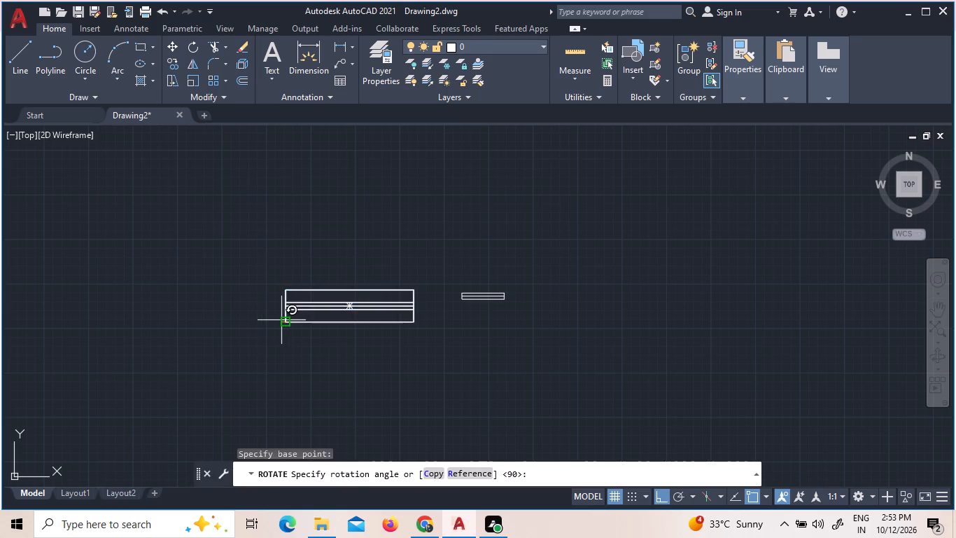
left_click(296, 352)
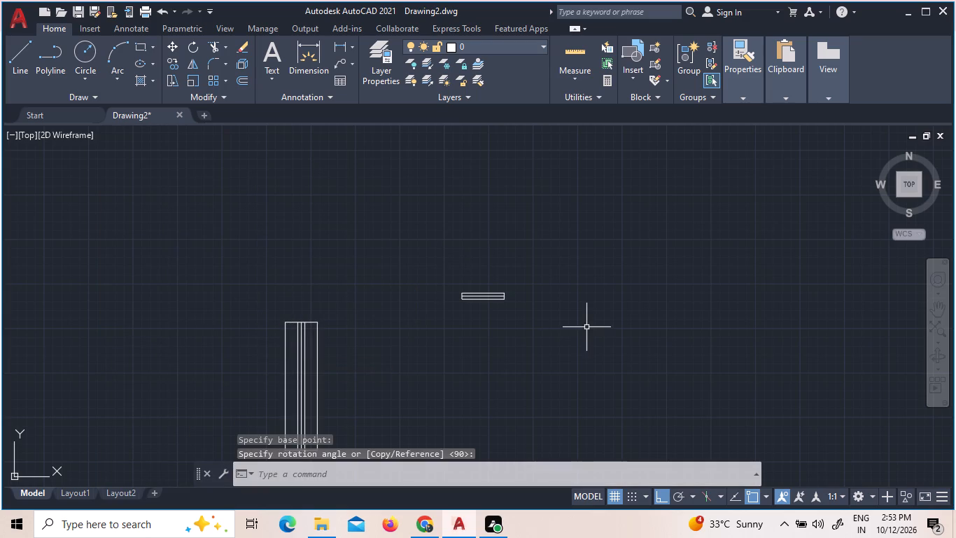
Rotate the smaller rectangle and its centre line to 270° about its lower-left corner.
left_click_drag(559, 329, 543, 325)
left_click(405, 275)
scroll(497, 305, "up", 3)
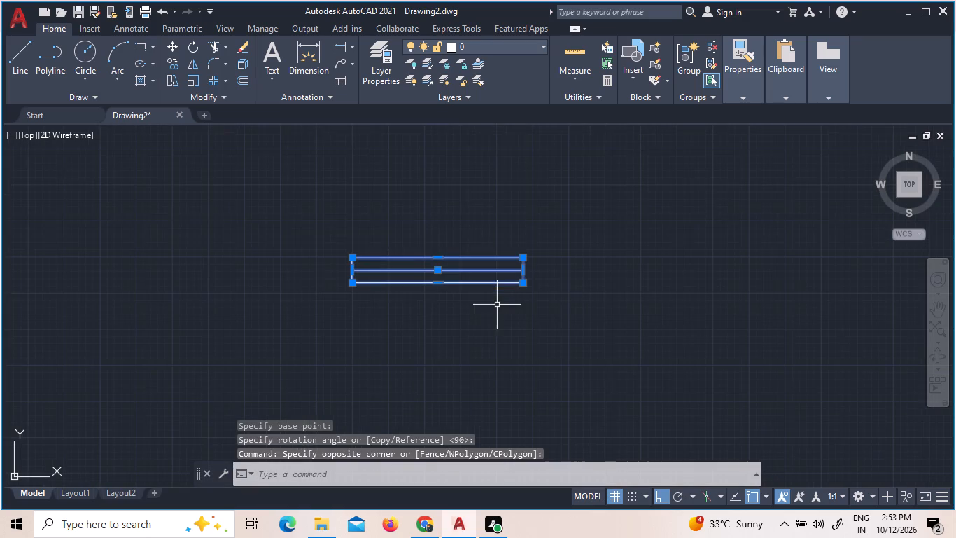
right_click(328, 290)
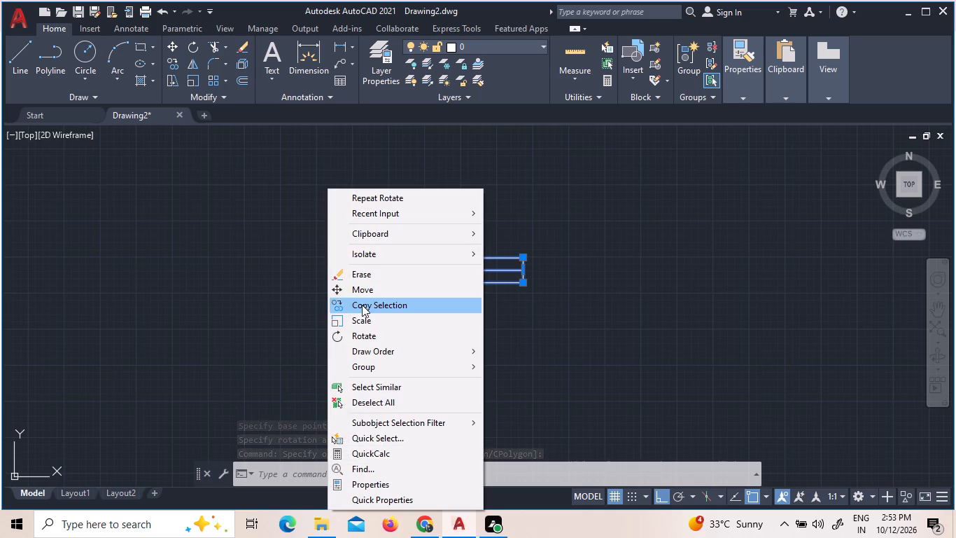
left_click(370, 331)
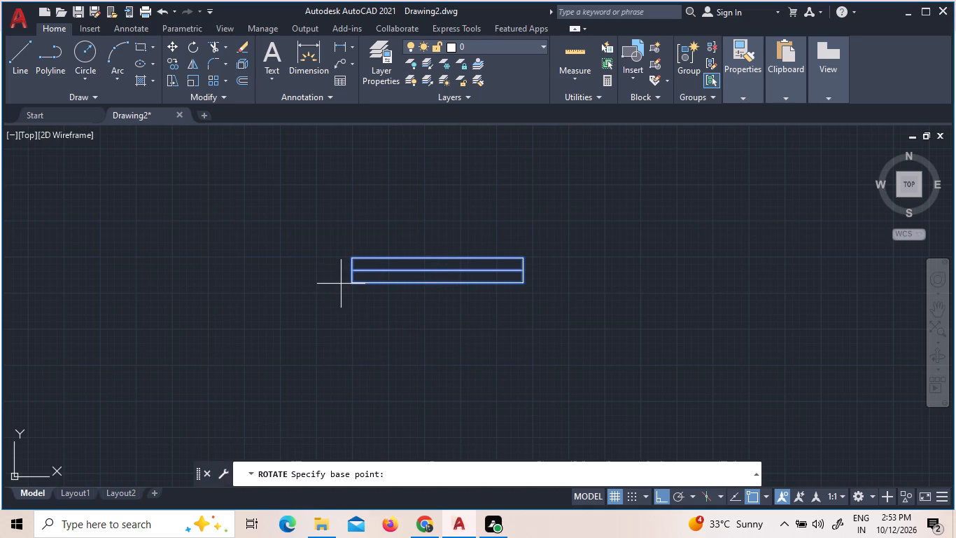
left_click(351, 283)
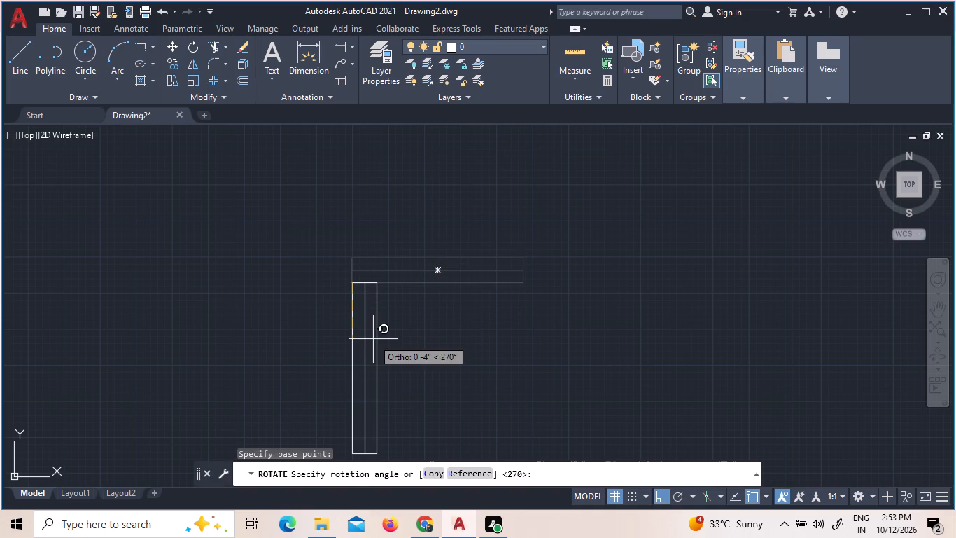
left_click(373, 339)
Copy the vertical 3' window symbol, with Ortho off, into the east outer wall of the 10' bedroom above the 3' toilet.
scroll(435, 270, "down", 5)
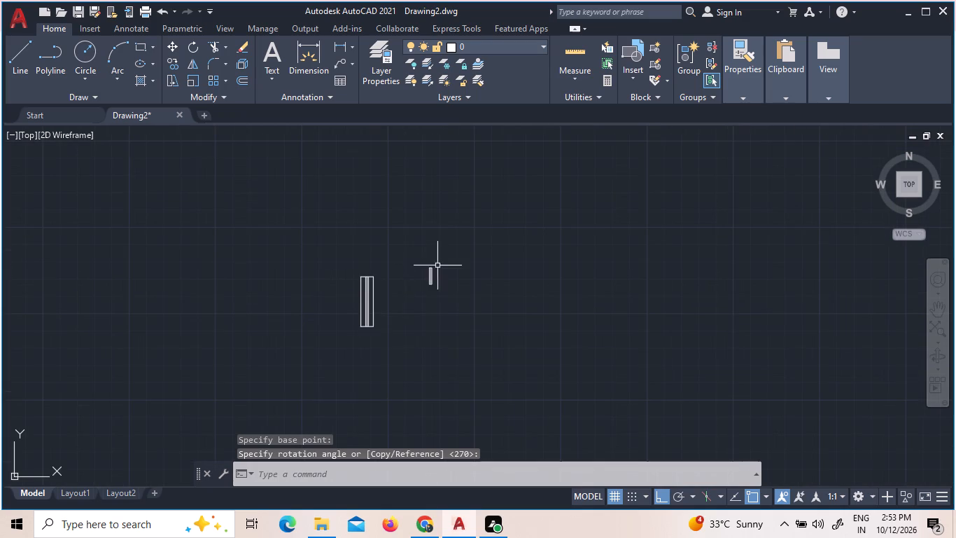
left_click(386, 339)
left_click(311, 245)
right_click(309, 242)
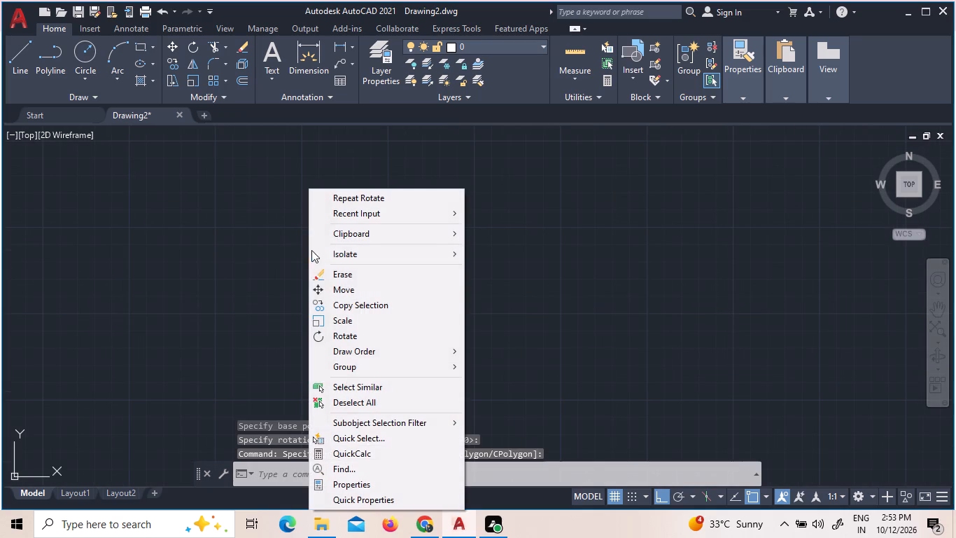
left_click(342, 311)
left_click(346, 307)
scroll(240, 289, "down", 4)
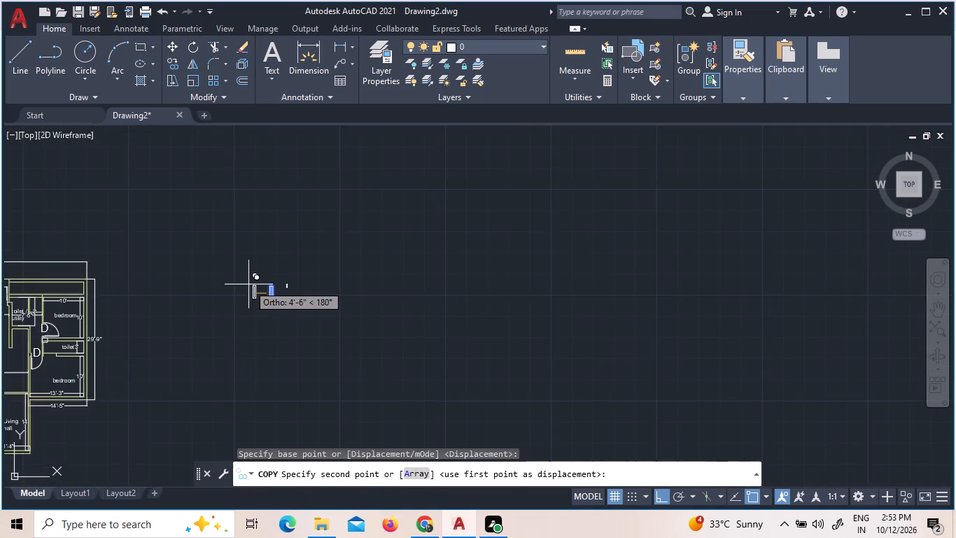
scroll(248, 284, "down", 2)
scroll(199, 292, "up", 5)
scroll(246, 352, "up", 1)
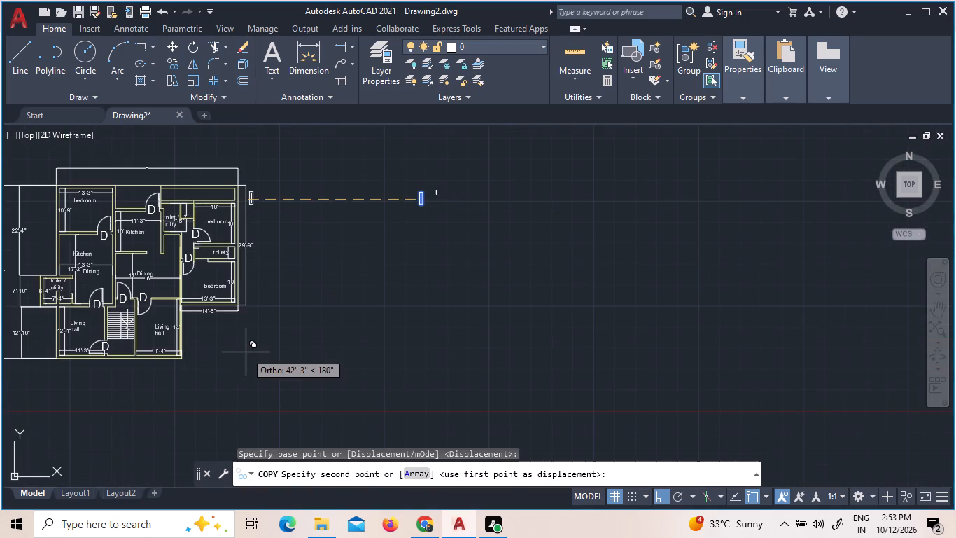
scroll(246, 352, "up", 1)
scroll(247, 352, "down", 3)
scroll(251, 268, "up", 2)
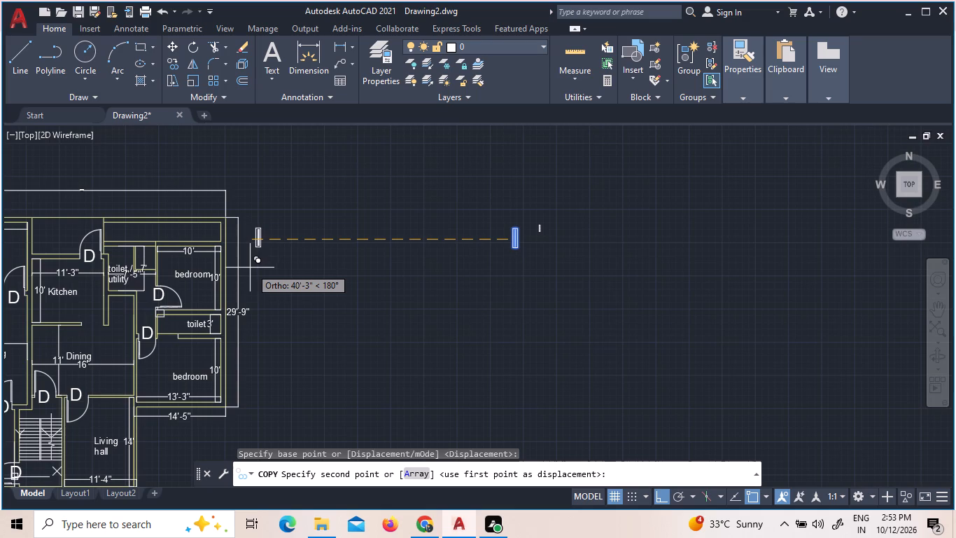
key("F8")
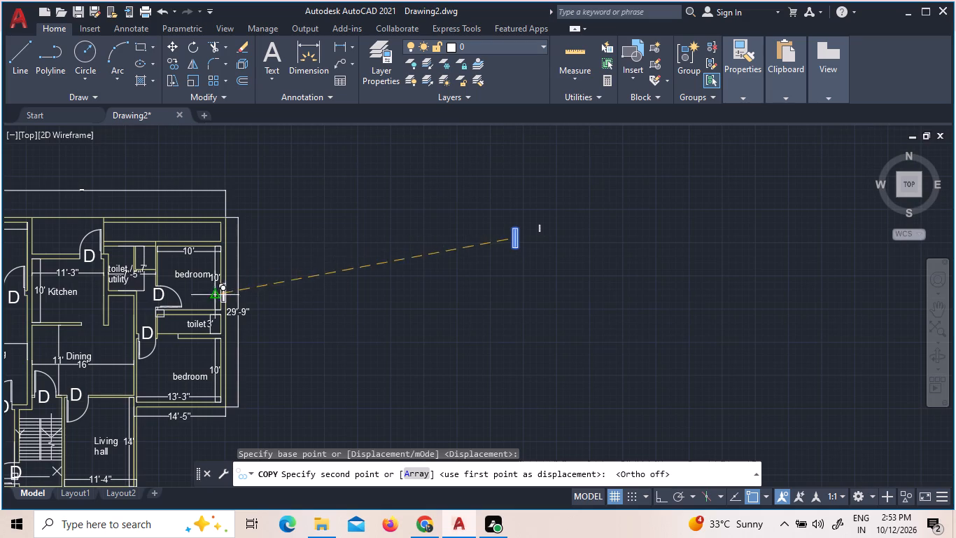
scroll(204, 279, "up", 3)
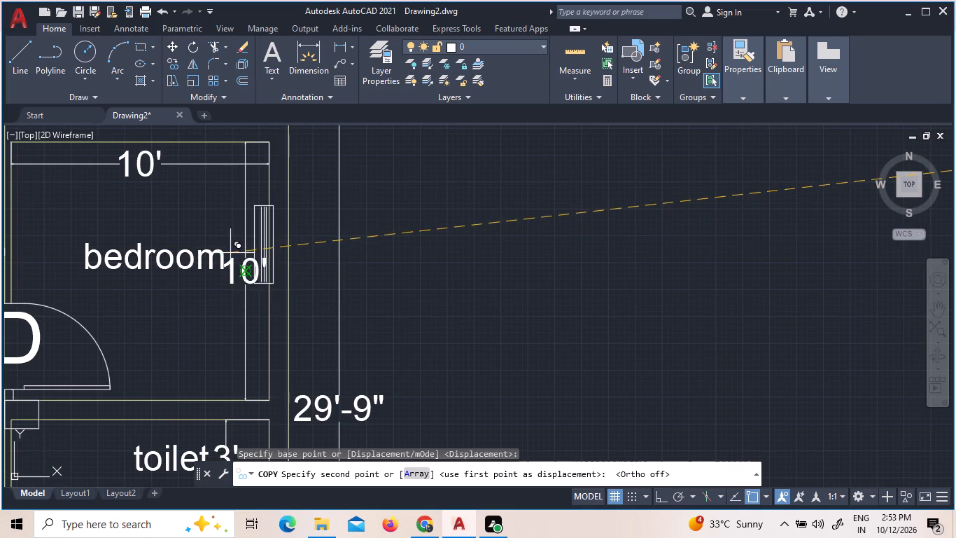
scroll(229, 254, "up", 3)
scroll(219, 261, "down", 2)
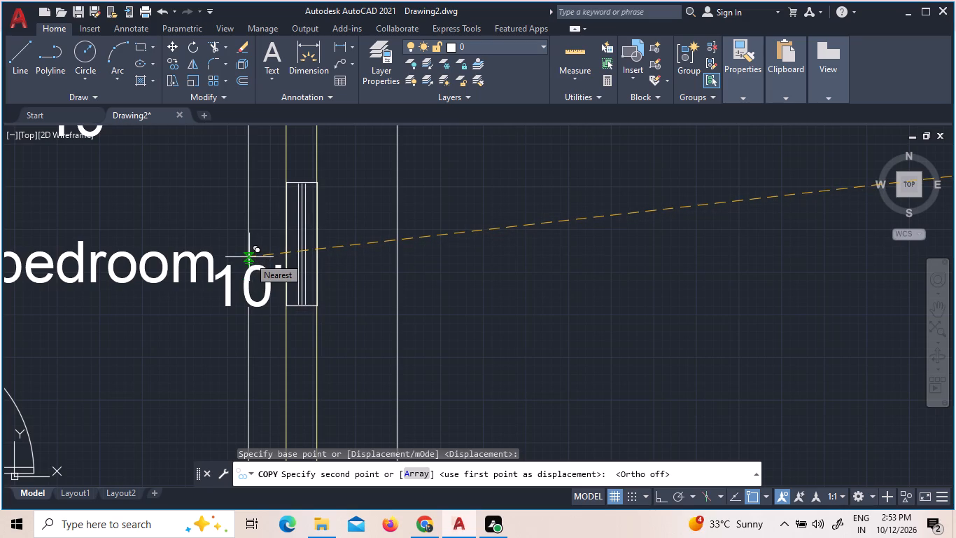
left_click(249, 257)
Place another copy of the 3' window symbol in the east outer wall of the bedroom below the 3' toilet.
scroll(306, 239, "down", 4)
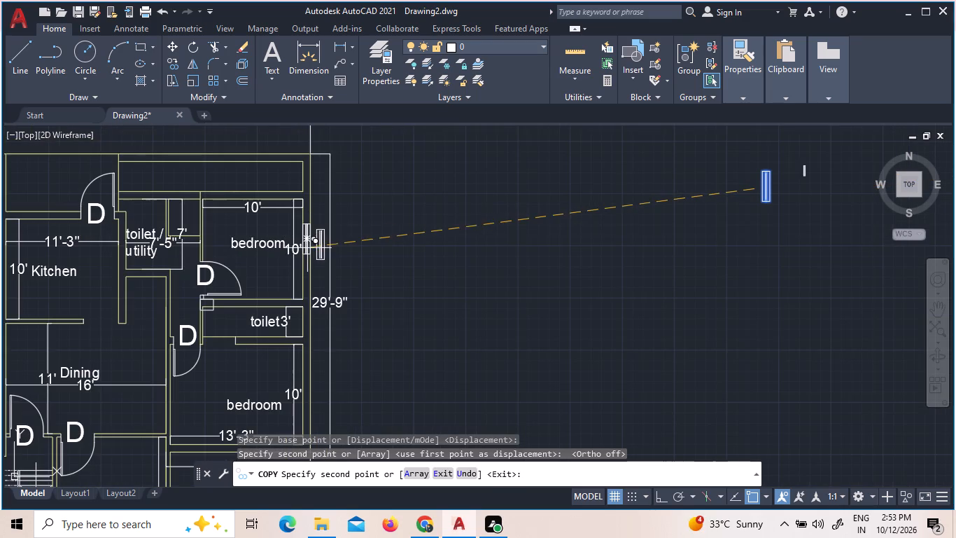
scroll(304, 335, "down", 2)
scroll(296, 367, "up", 3)
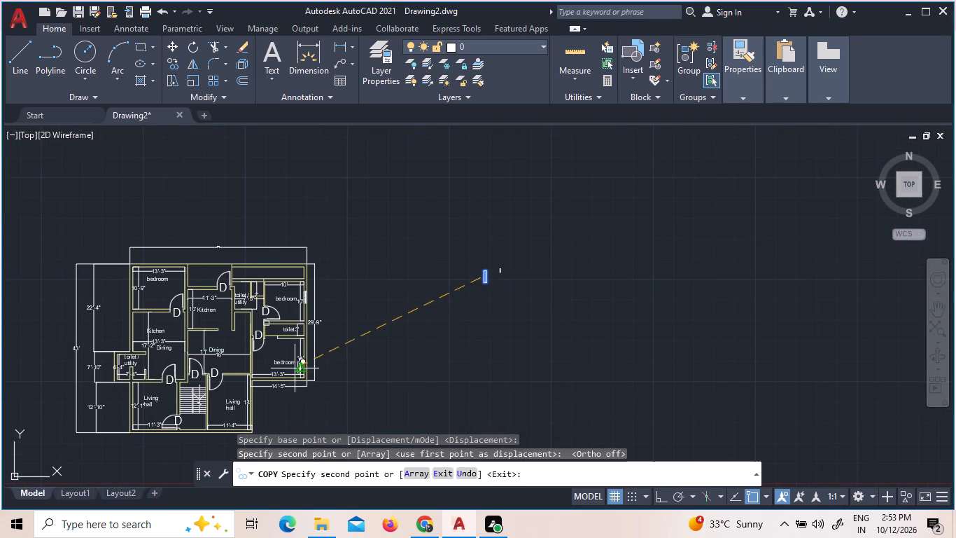
scroll(308, 340, "up", 4)
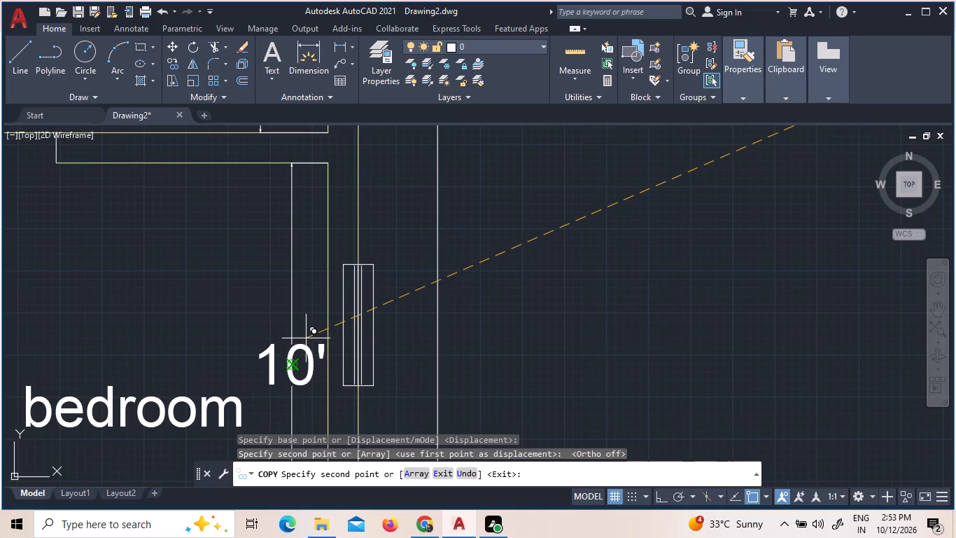
scroll(306, 338, "up", 1)
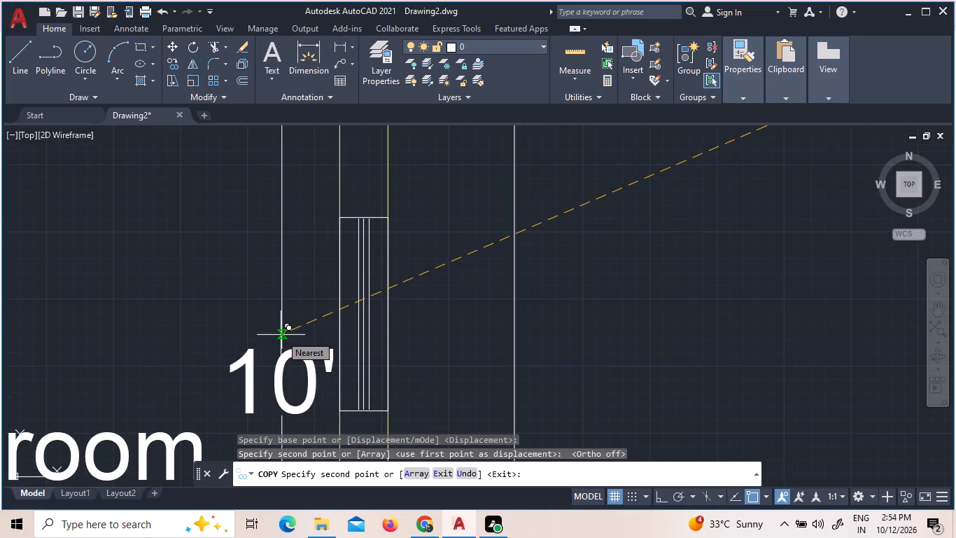
left_click(281, 335)
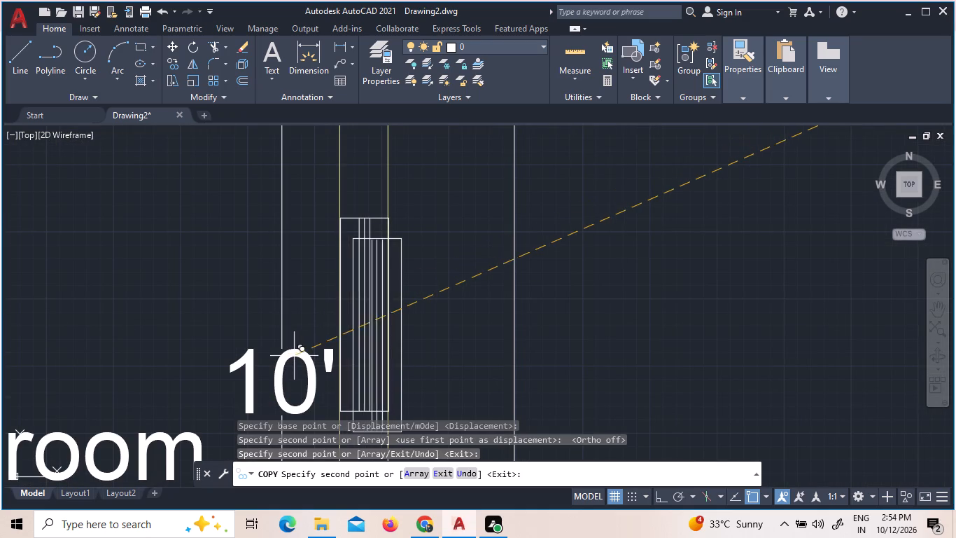
Place a copy of the 3' window symbol in the west outer wall of the 13'-3" by 10'-9" bedroom.
scroll(293, 358, "down", 5)
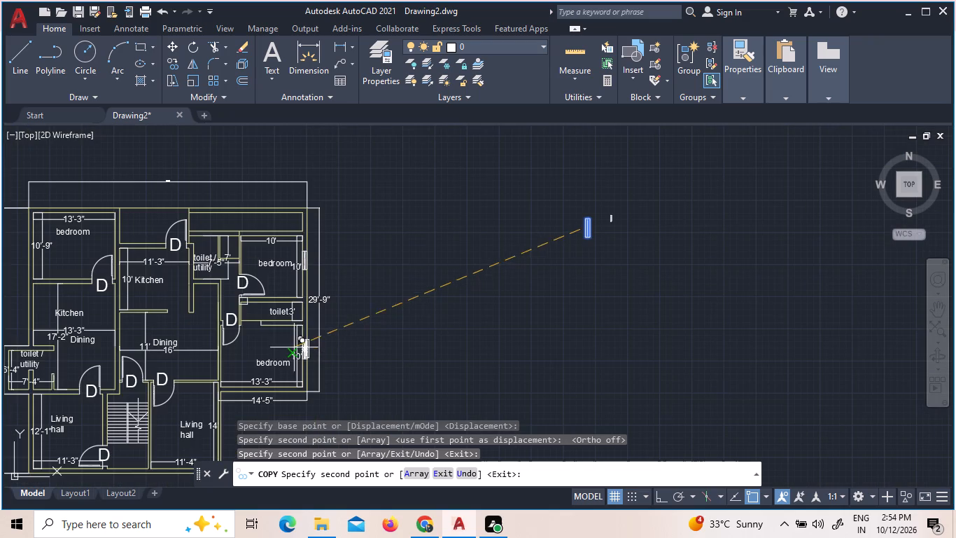
scroll(6, 231, "up", 5)
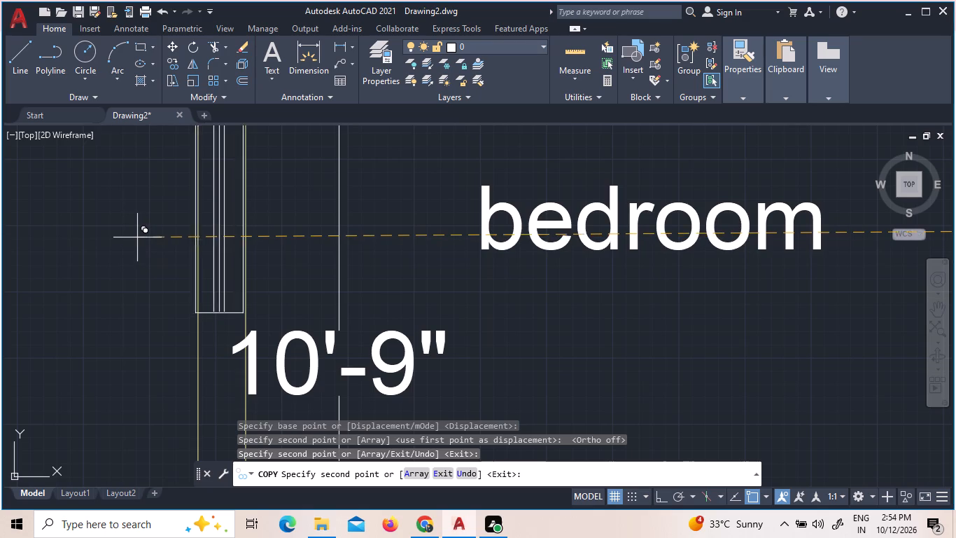
left_click(139, 202)
Place a copy of the 3' window symbol in the west outer wall of the 12'-1" living hall.
scroll(111, 252, "down", 3)
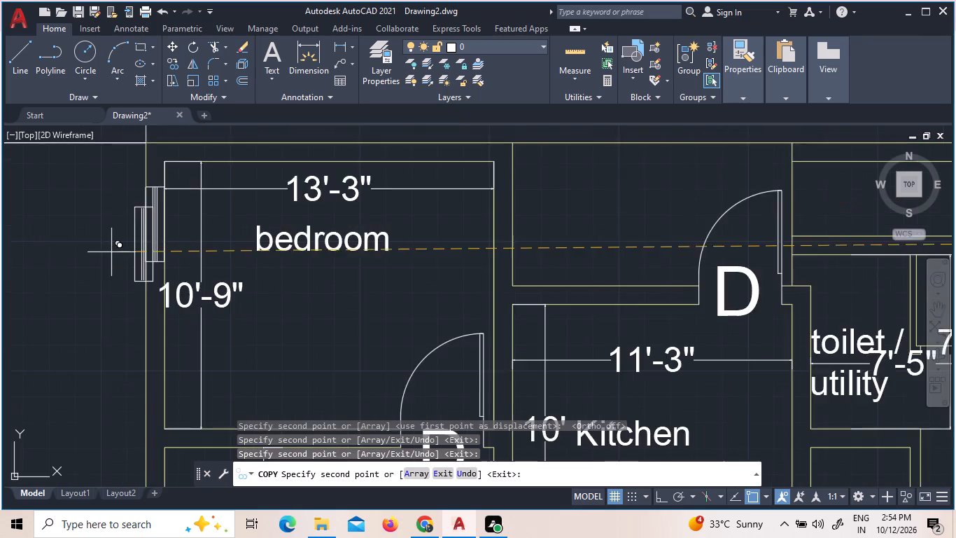
scroll(118, 243, "down", 3)
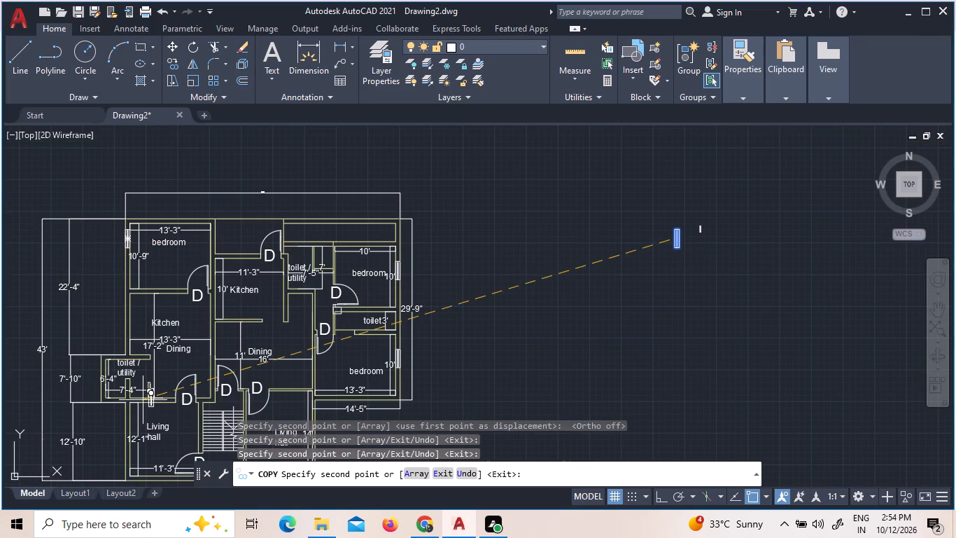
scroll(140, 457, "up", 3)
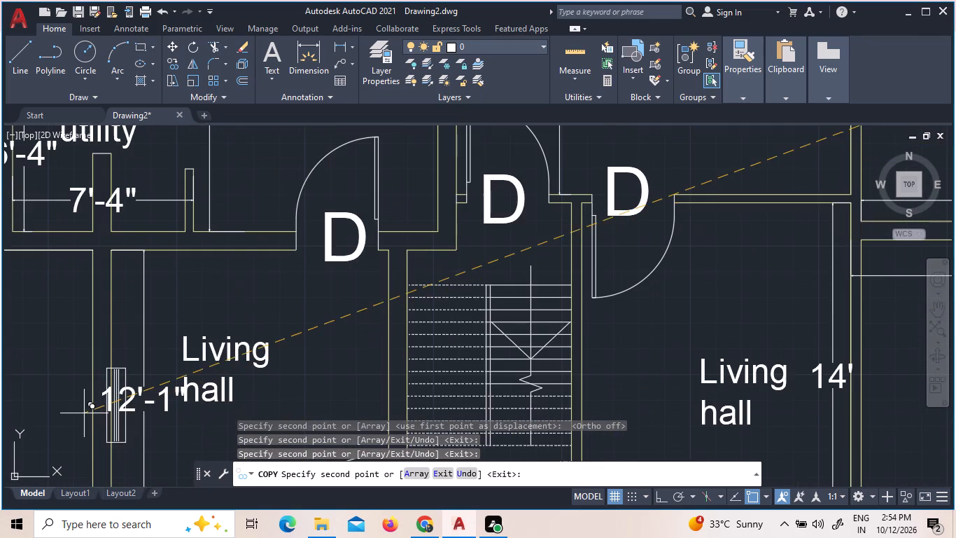
scroll(85, 371, "down", 2)
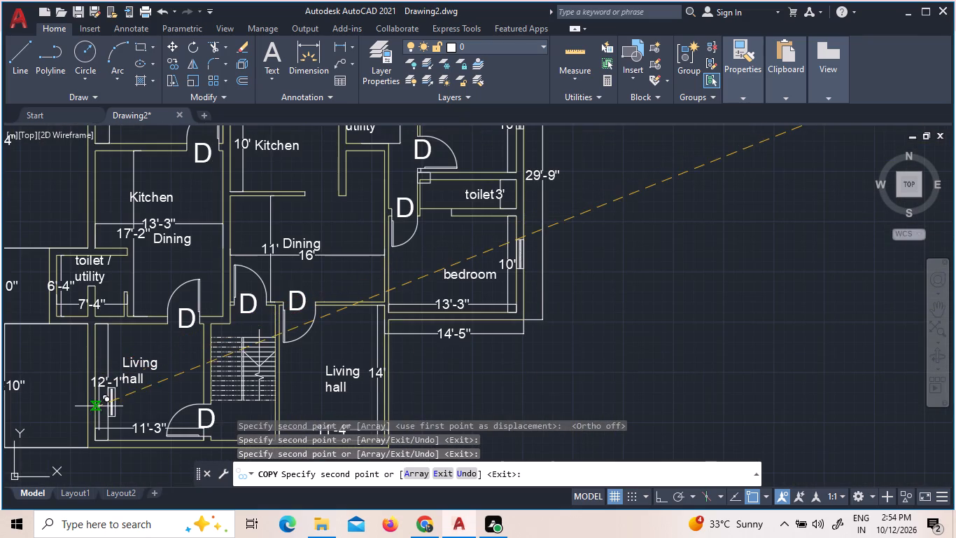
scroll(82, 411, "up", 2)
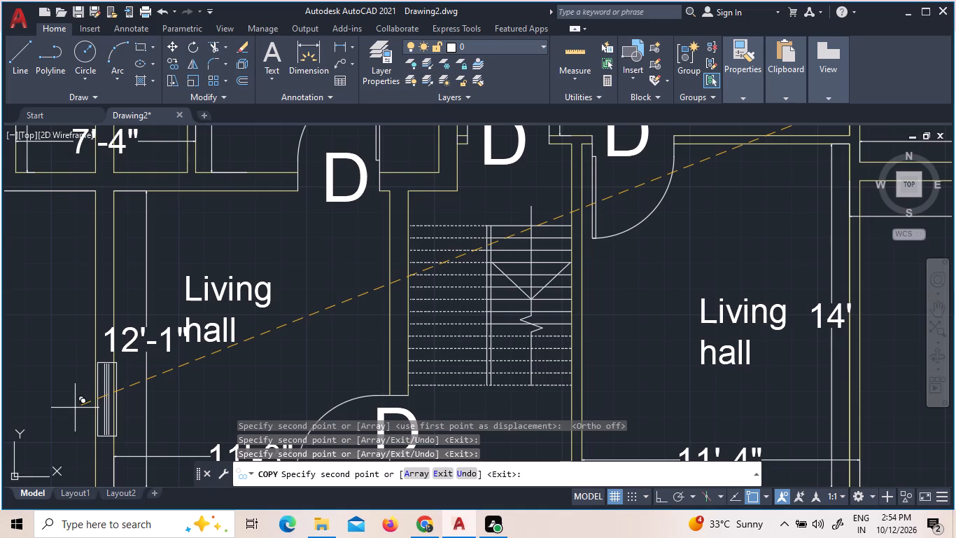
scroll(77, 403, "up", 2)
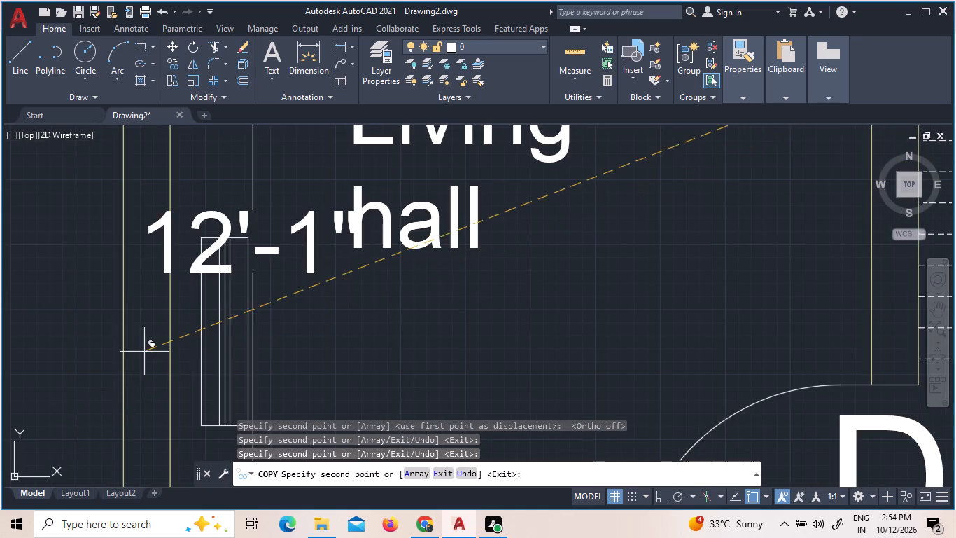
scroll(144, 367, "down", 3)
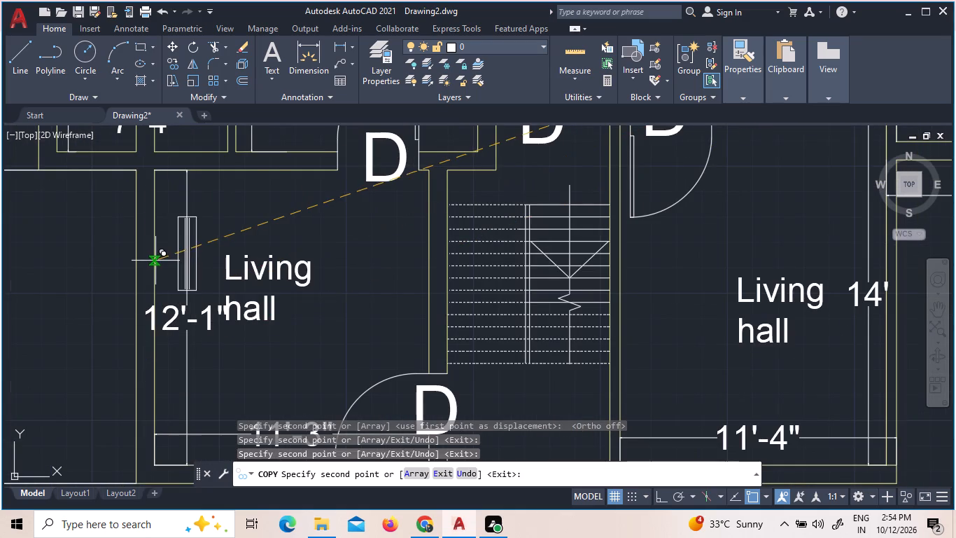
scroll(146, 211, "up", 2)
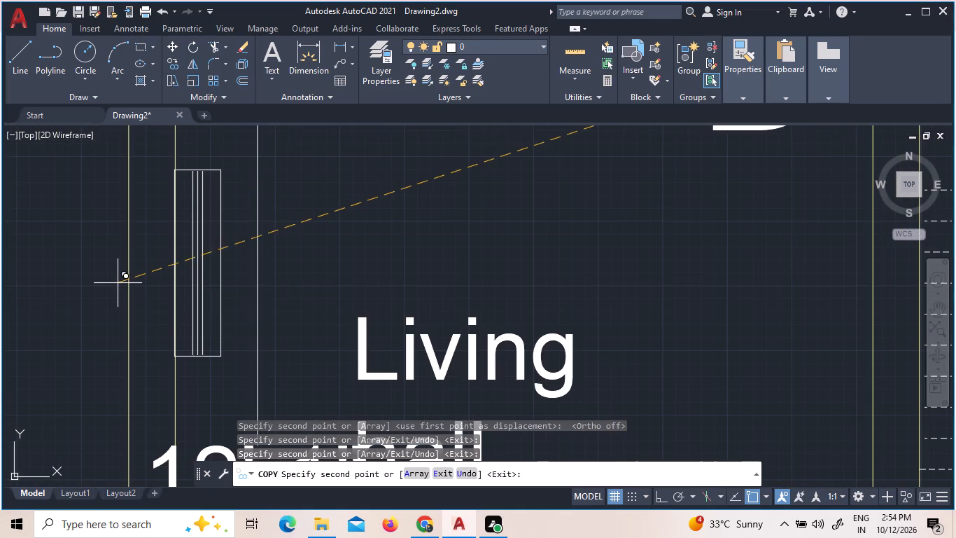
scroll(118, 283, "up", 4)
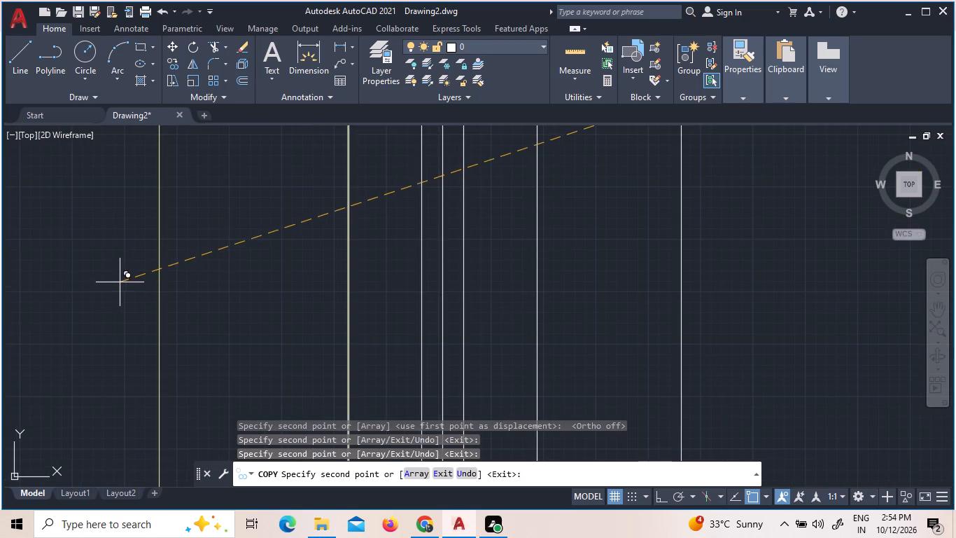
scroll(120, 282, "down", 3)
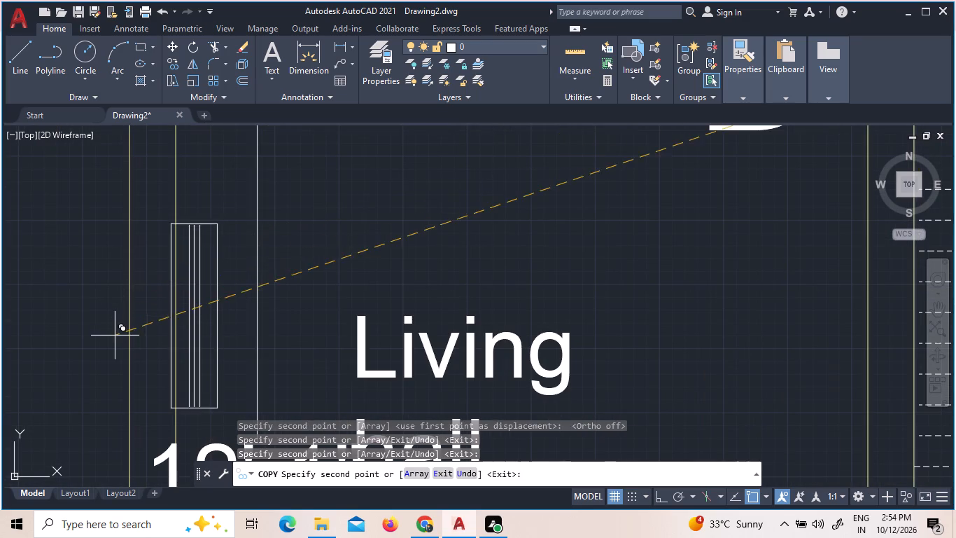
left_click(73, 369)
Place another copy of the 3' window symbol in the west outer wall of the kitchen below the 13'-3" by 10'-9" bedroom.
scroll(85, 368, "down", 4)
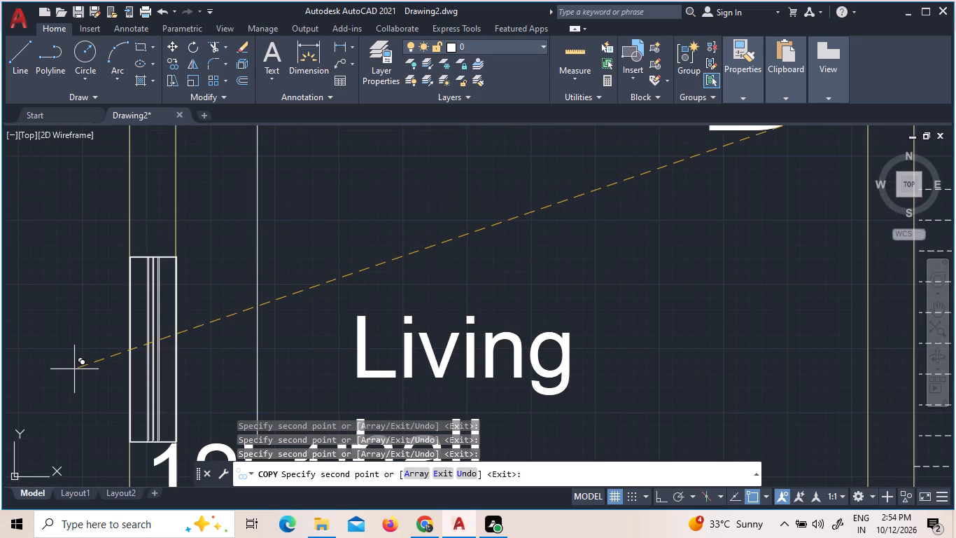
scroll(99, 359, "down", 3)
scroll(92, 236, "up", 2)
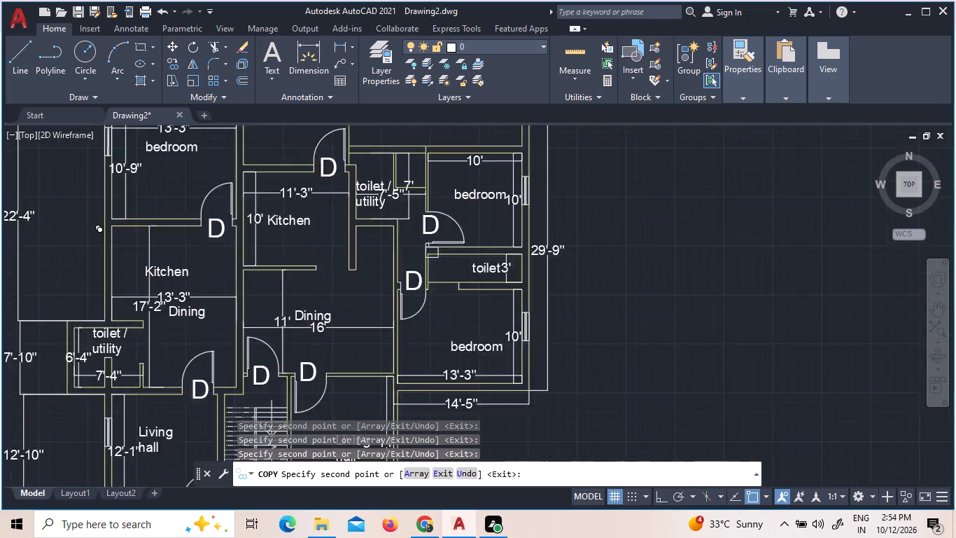
scroll(107, 250, "up", 4)
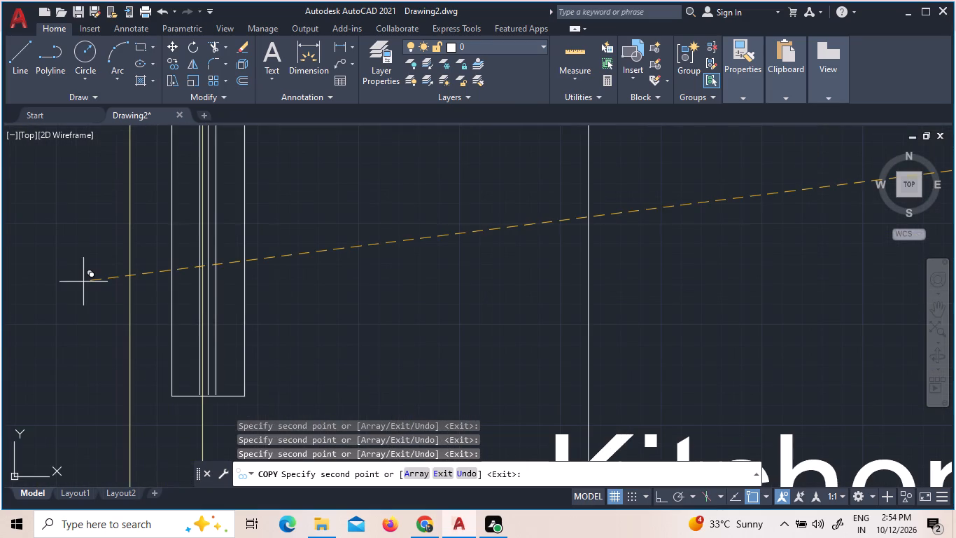
left_click(41, 281)
Place a copy of the 3' window symbol just outside the east wall of the 14' living hall and end the copying.
scroll(125, 331, "down", 3)
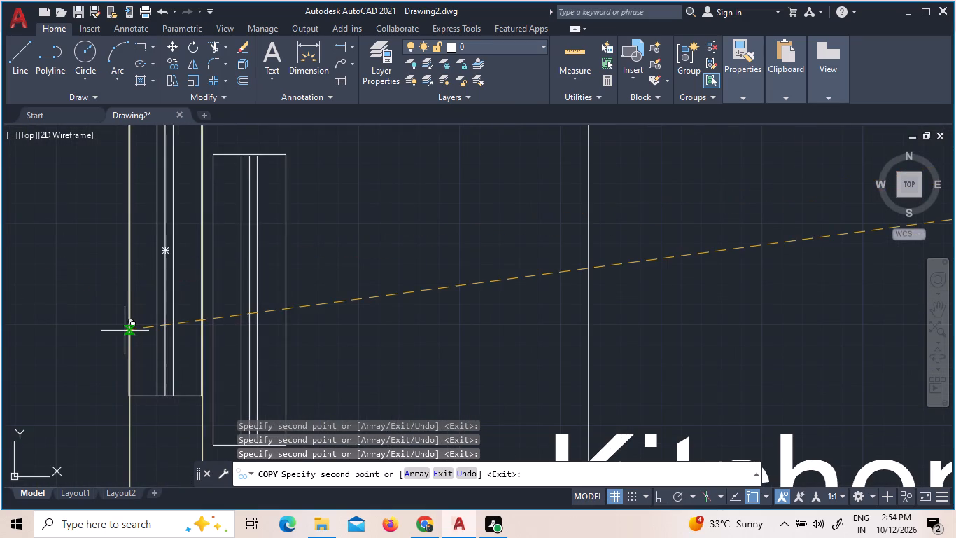
scroll(164, 329, "down", 3)
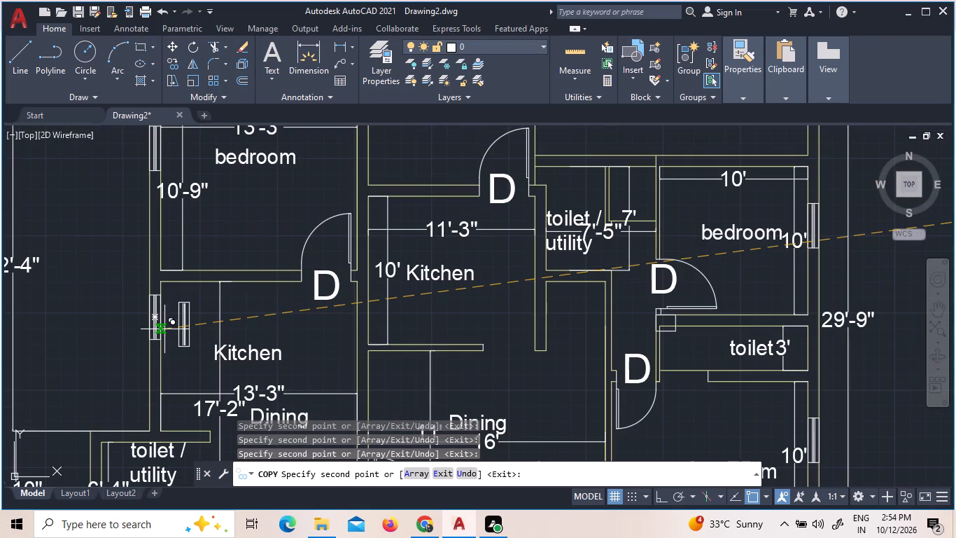
scroll(522, 258, "down", 1)
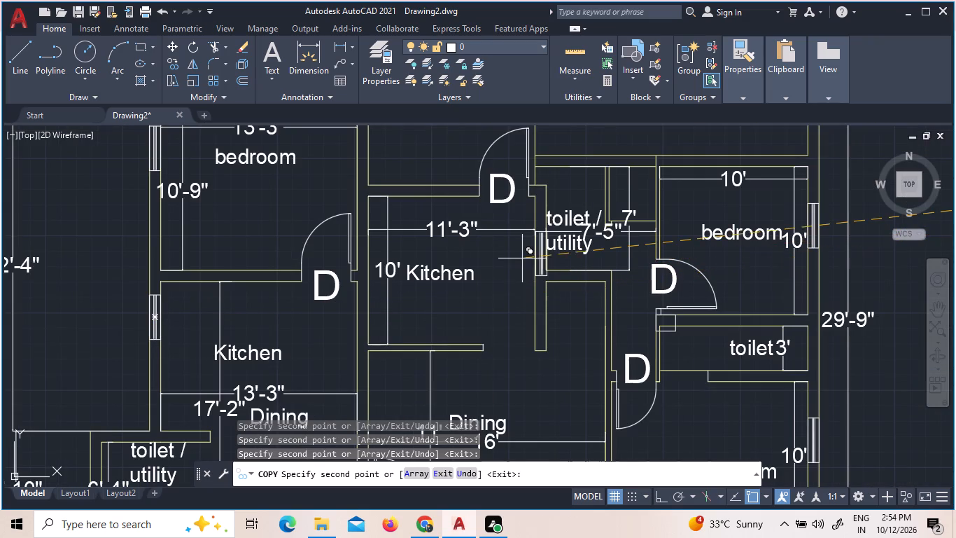
scroll(529, 254, "down", 1)
scroll(520, 242, "up", 1)
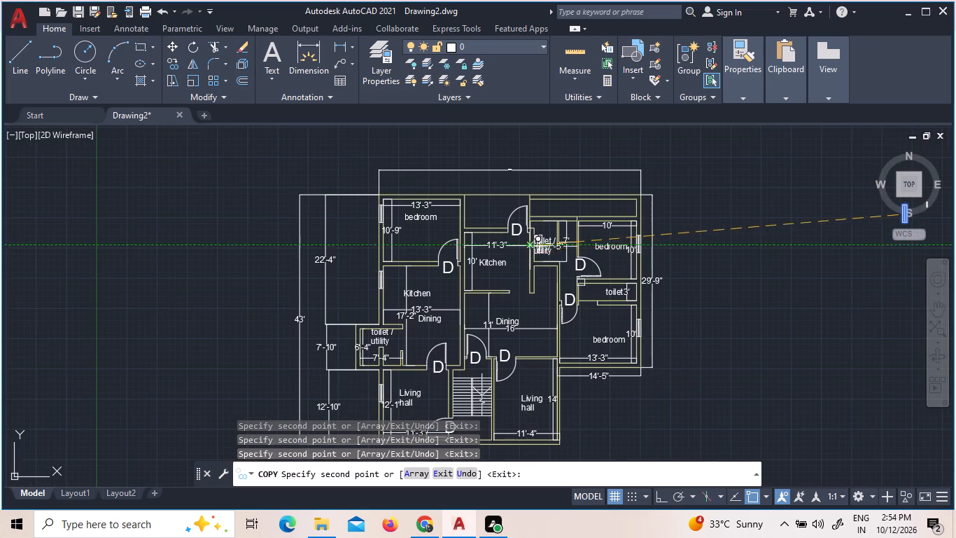
scroll(520, 242, "up", 1)
scroll(437, 227, "down", 3)
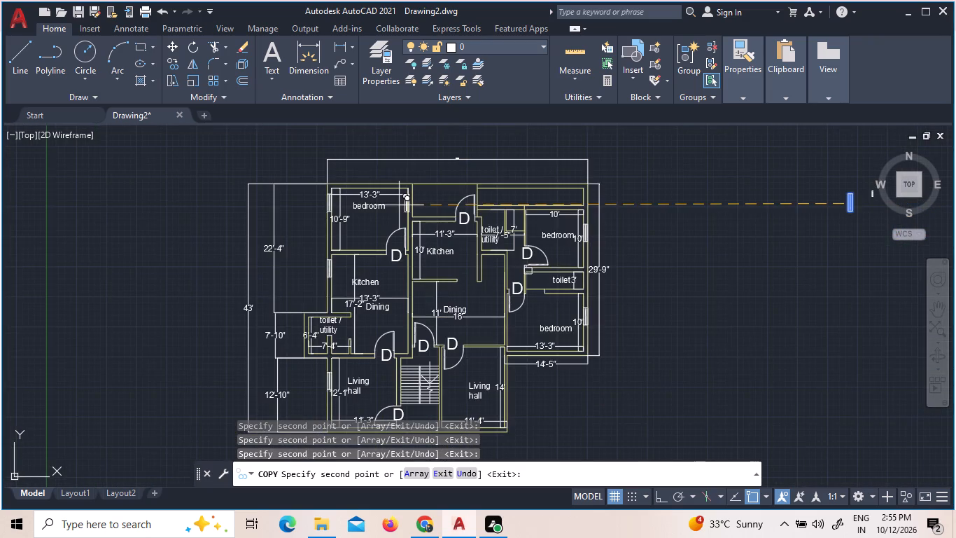
scroll(399, 205, "down", 1)
scroll(512, 294, "up", 2)
scroll(342, 268, "up", 3)
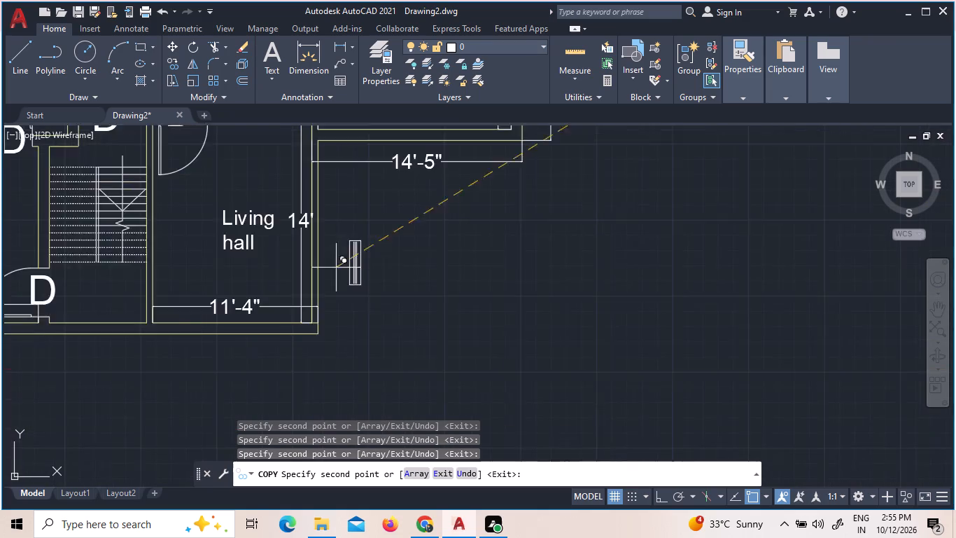
scroll(269, 263, "up", 3)
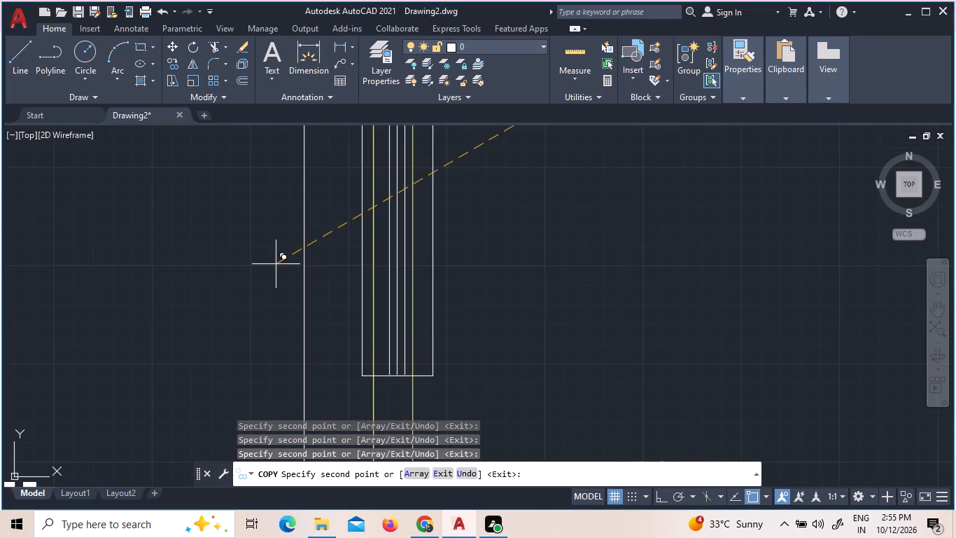
scroll(253, 267, "down", 1)
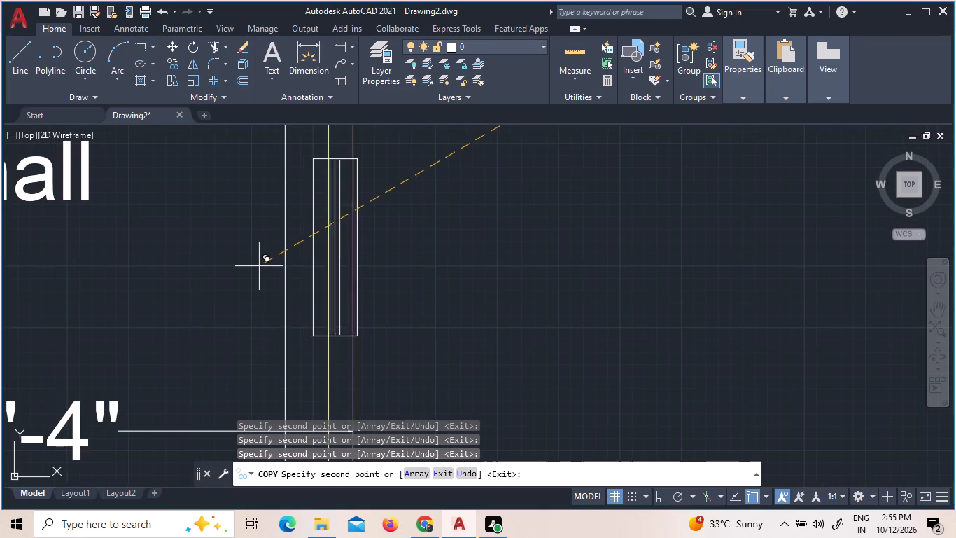
scroll(261, 266, "down", 3)
scroll(264, 280, "up", 1)
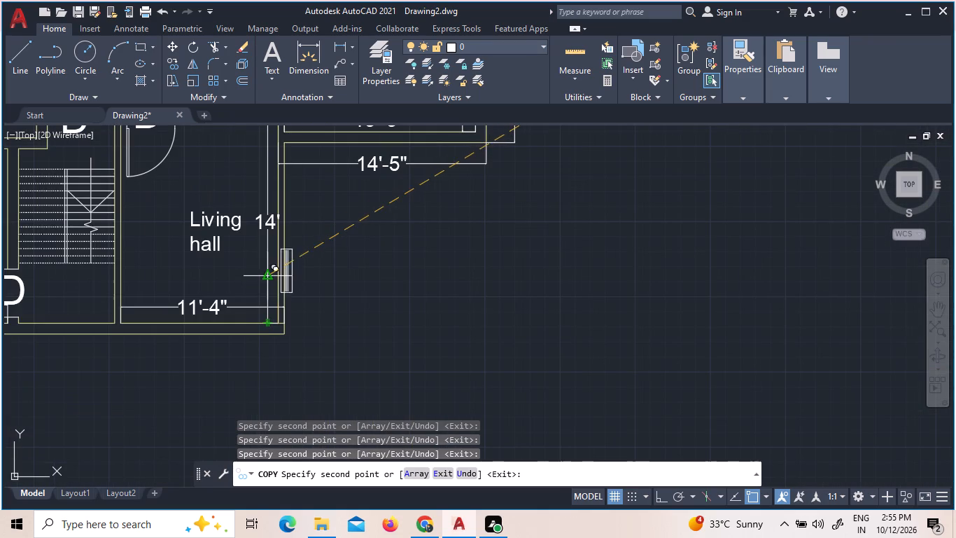
scroll(264, 280, "up", 3)
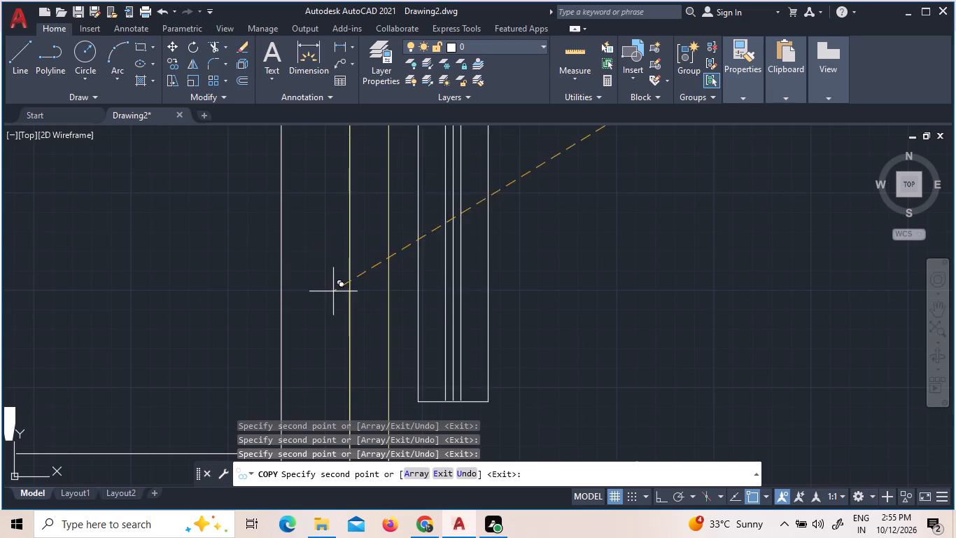
left_click(407, 299)
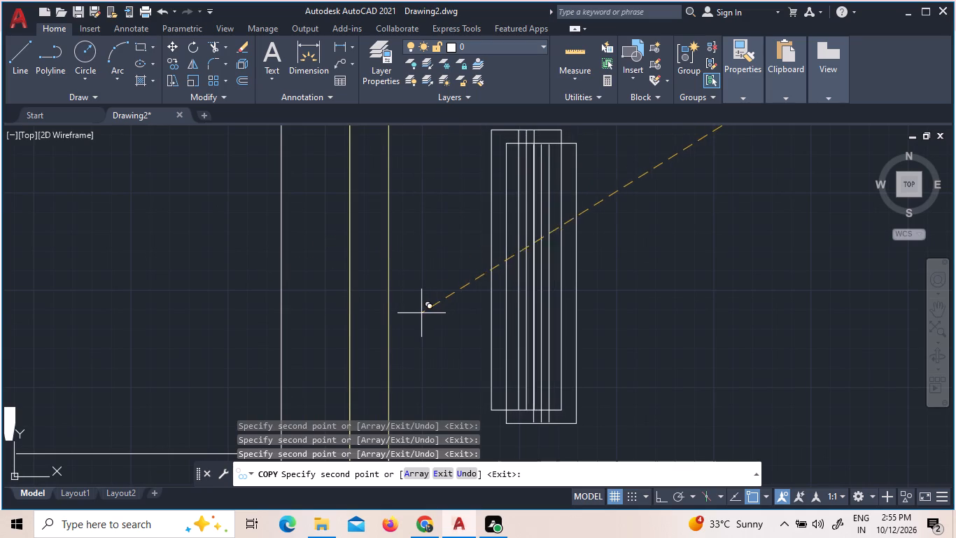
key("Escape")
Scale the window copy beside the 14' living hall down about its lower-left corner to roughly the east wall's thickness.
left_click(568, 415)
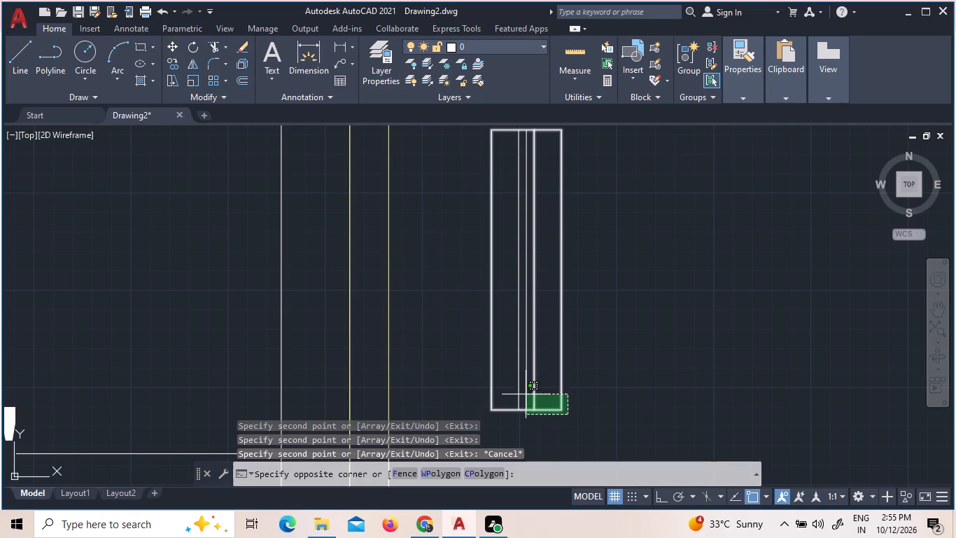
left_click(472, 207)
right_click(589, 238)
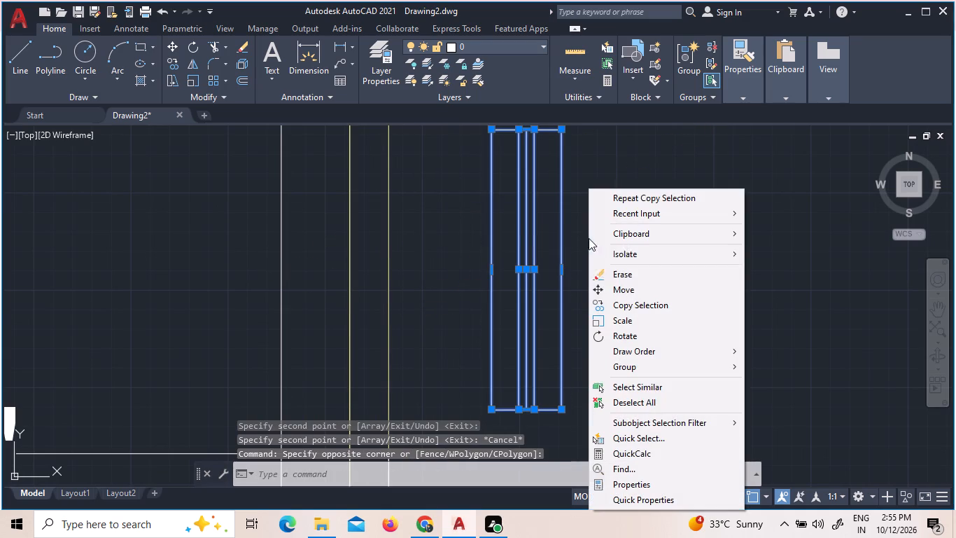
left_click(605, 319)
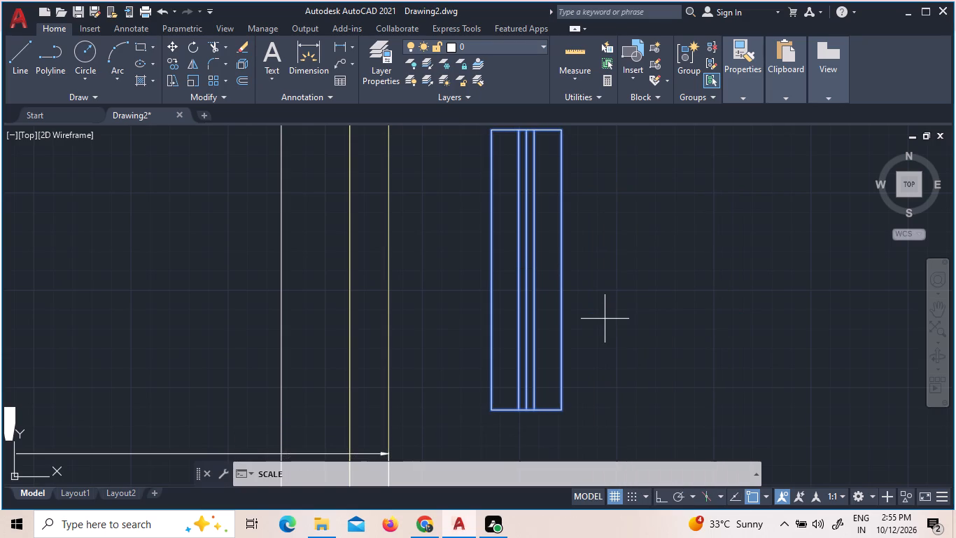
left_click(488, 411)
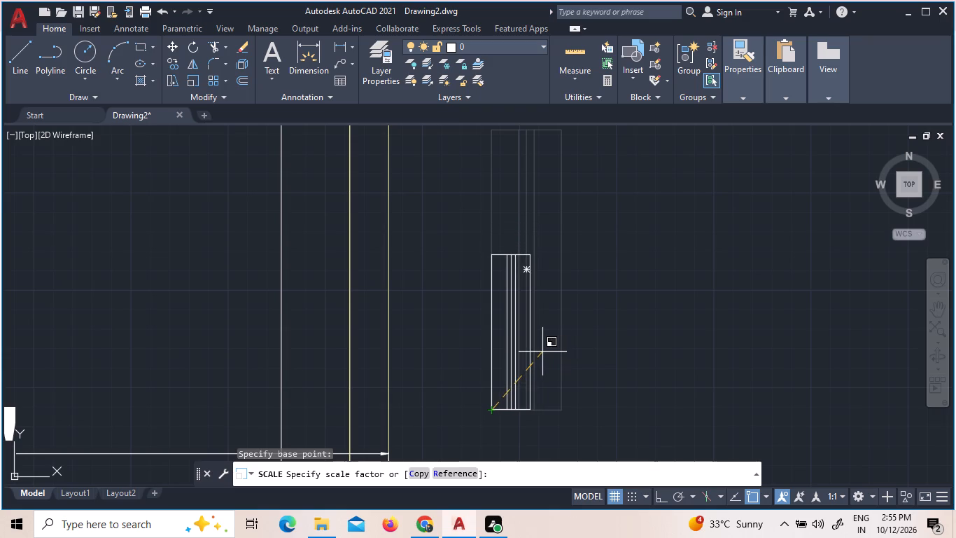
left_click(542, 352)
Copy the scaled-down window symbol into the east outer wall of the 14' living hall, near its lower end.
left_click(535, 414)
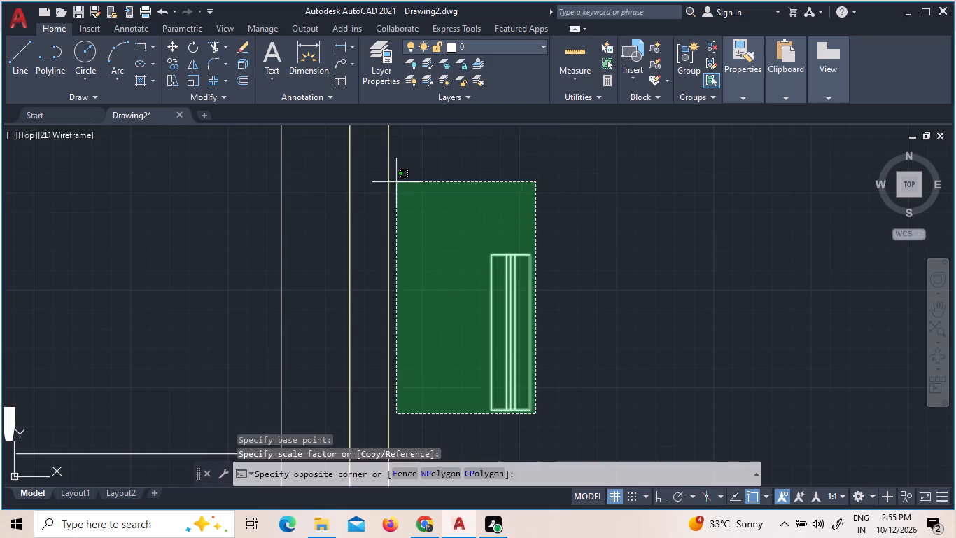
left_click(426, 195)
right_click(426, 195)
double_click(495, 306)
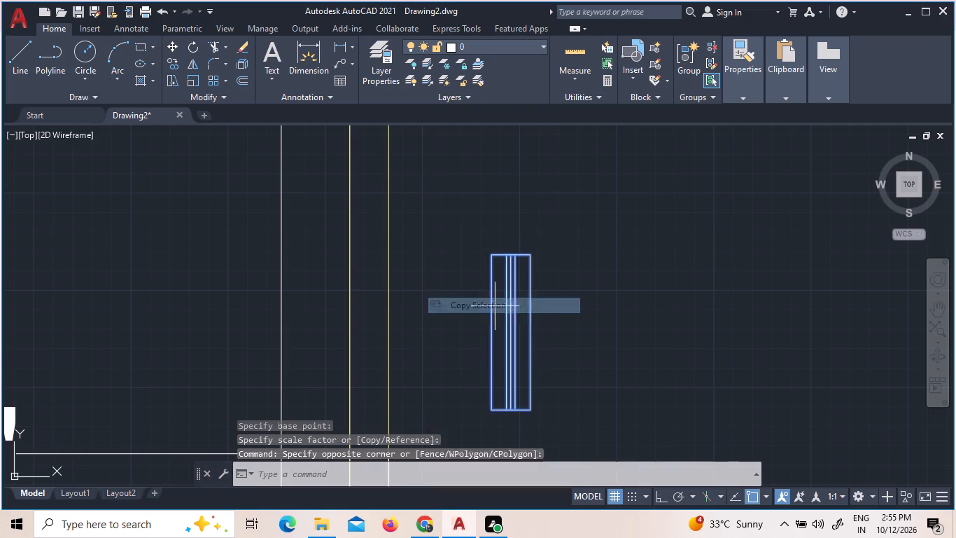
left_click(353, 291)
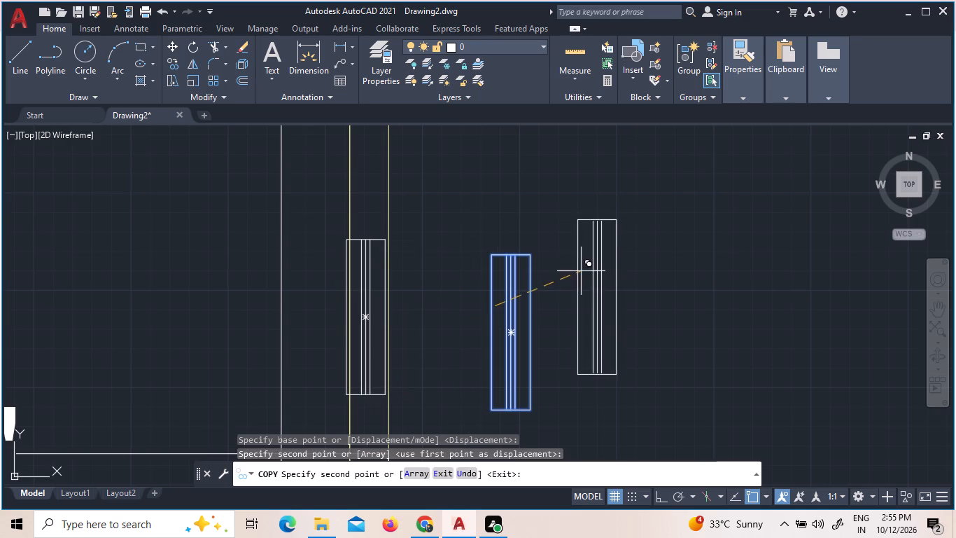
scroll(572, 284, "down", 2)
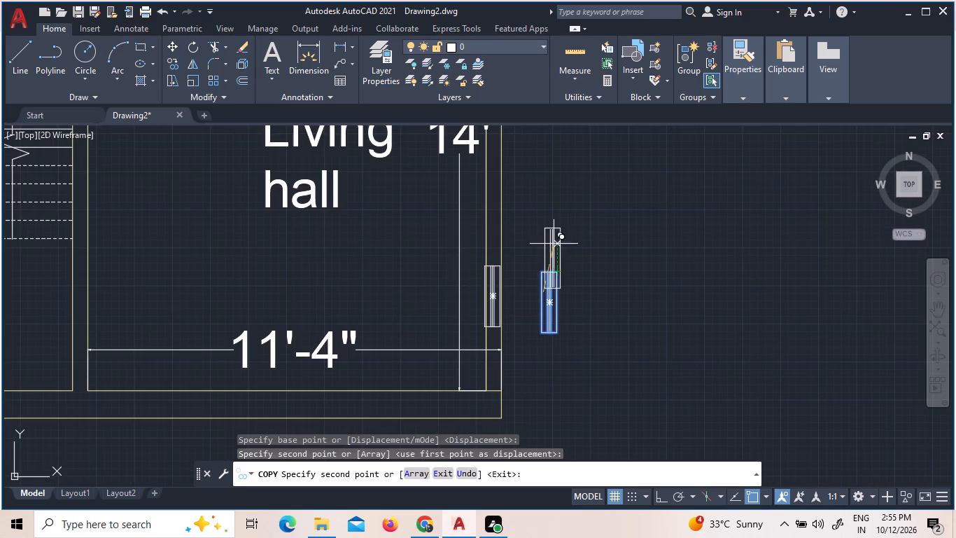
key("Escape")
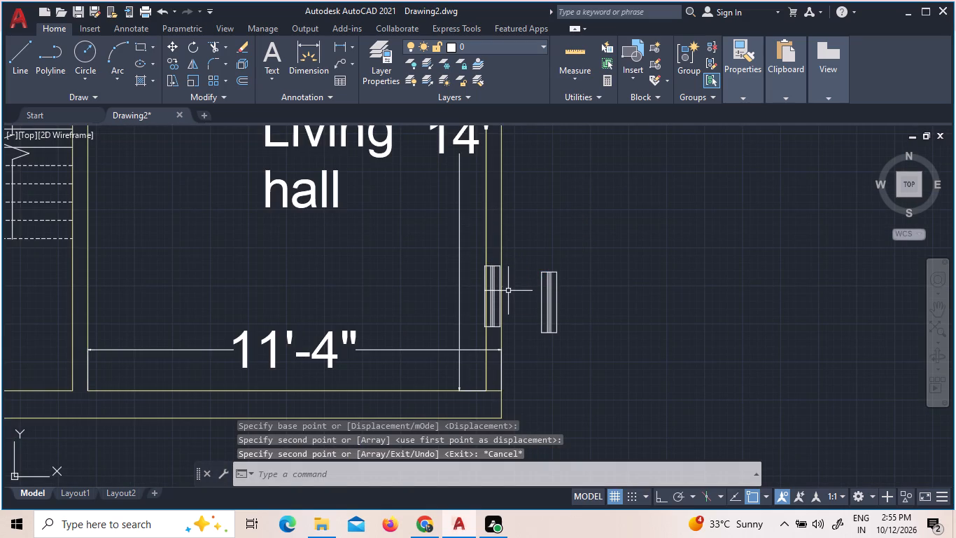
Rotate the spare window symbol outside the 14' living hall's east wall to horizontal about its lower-left corner, with Ortho on.
left_click(560, 342)
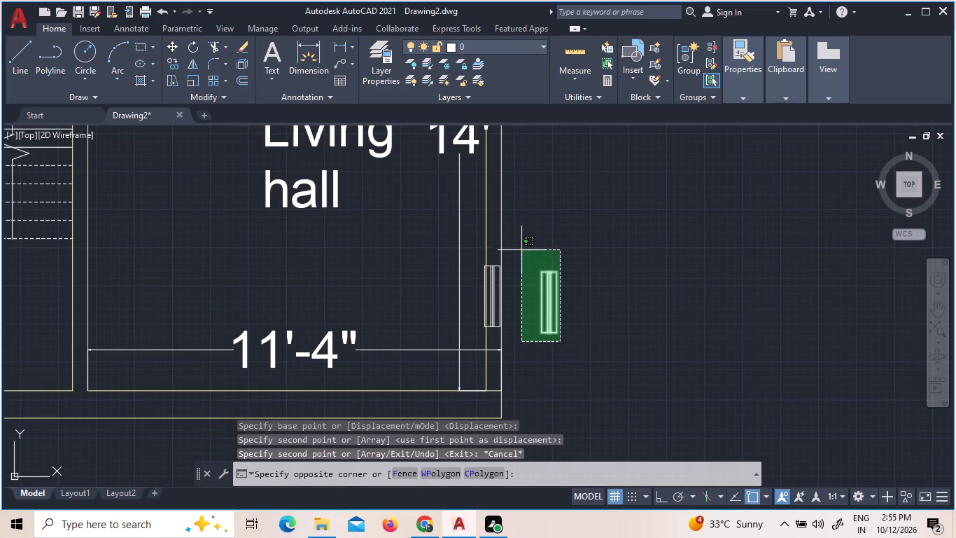
left_click(521, 249)
right_click(521, 249)
left_click(548, 336)
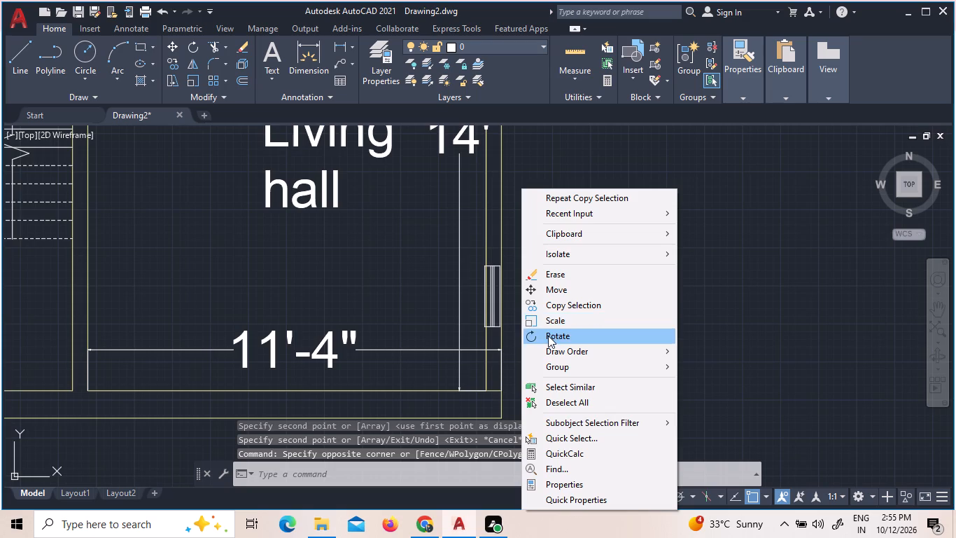
scroll(548, 347, "up", 4)
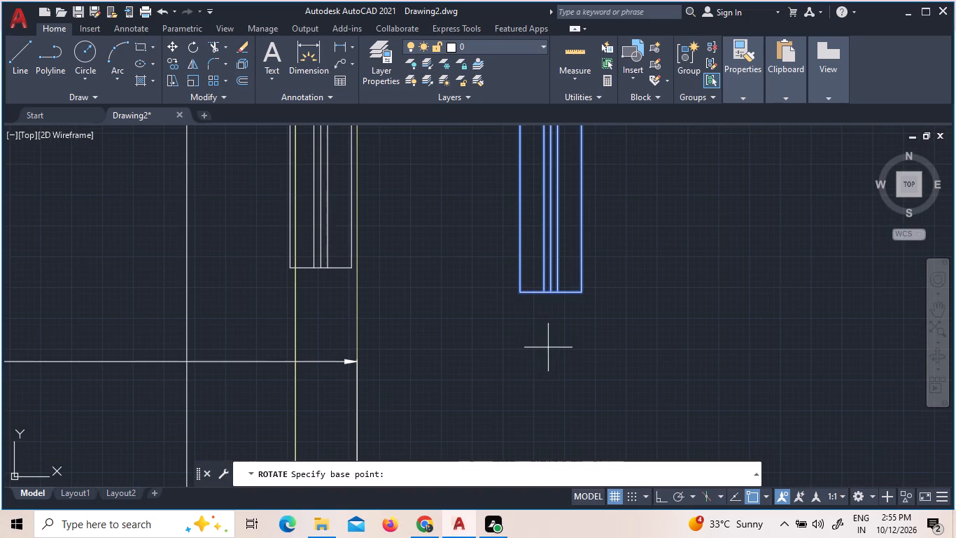
left_click(517, 293)
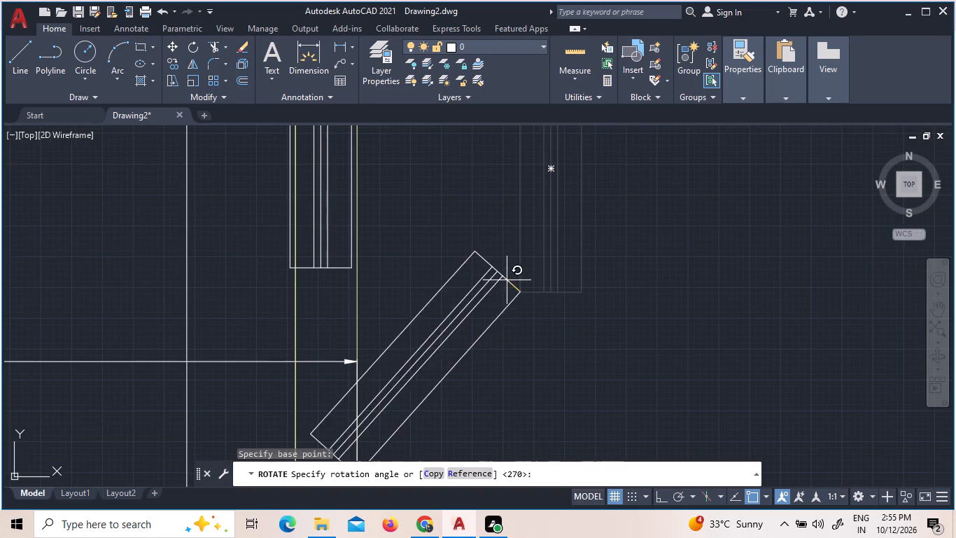
key("F8")
left_click(523, 339)
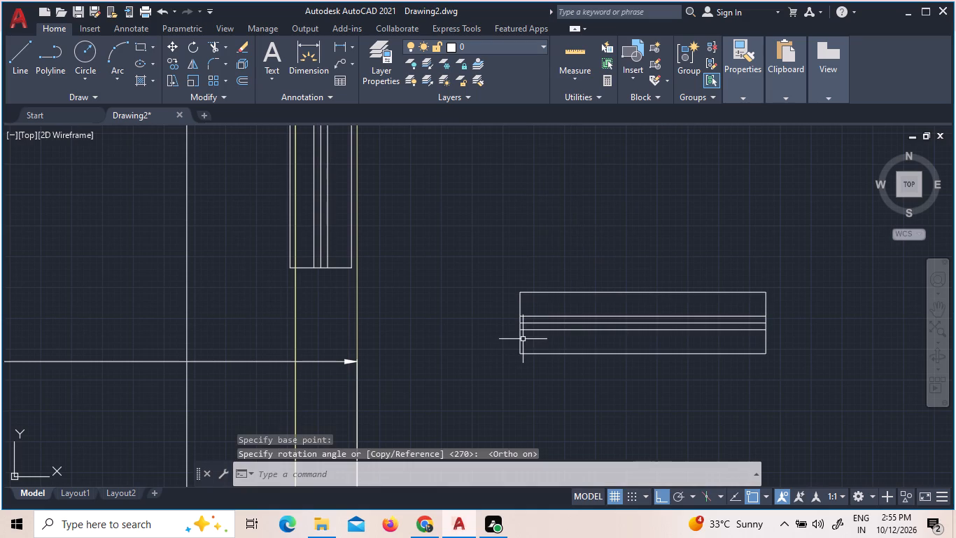
Move the window symbol in the 14' living hall's east wall horizontally so its lower-right corner meets the outer wall line.
scroll(322, 270, "up", 2)
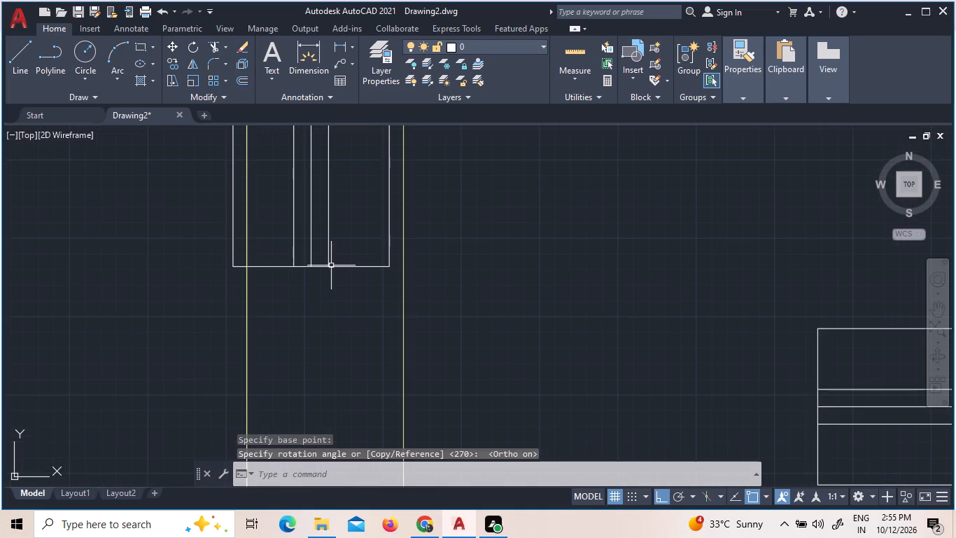
left_click(345, 291)
left_click(290, 224)
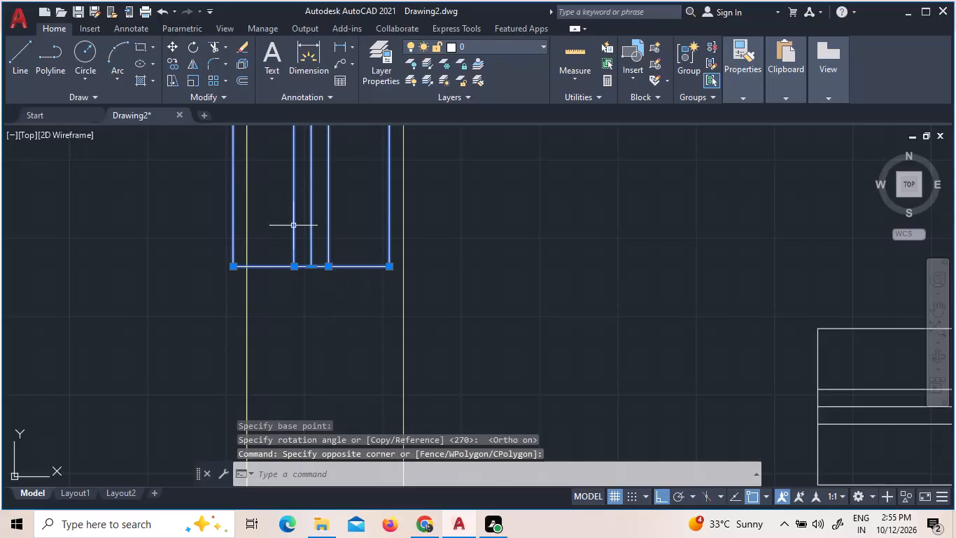
right_click(387, 244)
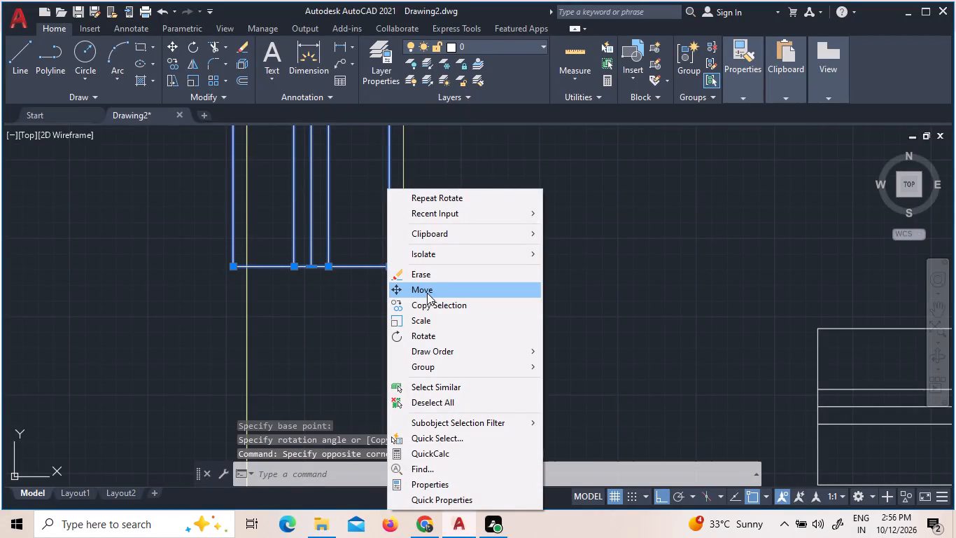
left_click(427, 293)
scroll(421, 291, "up", 3)
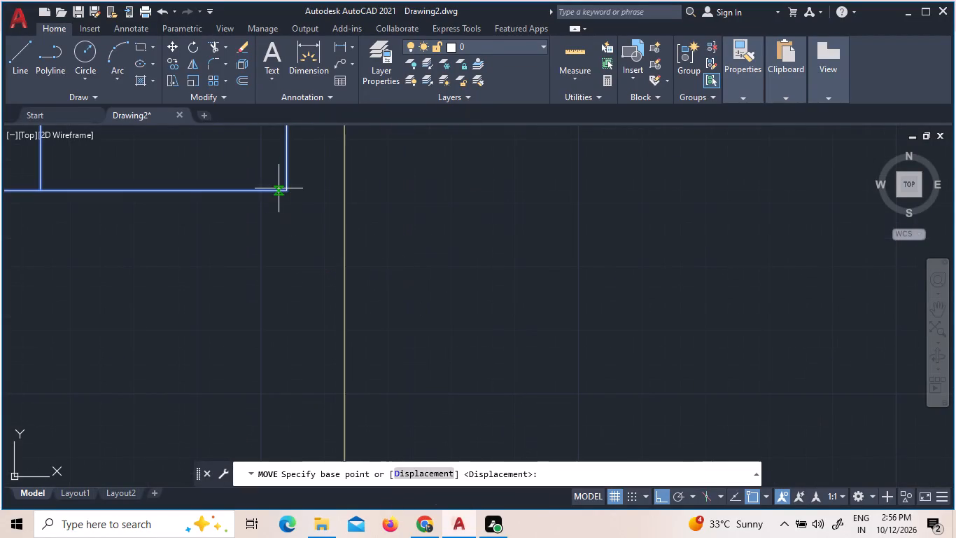
left_click(283, 191)
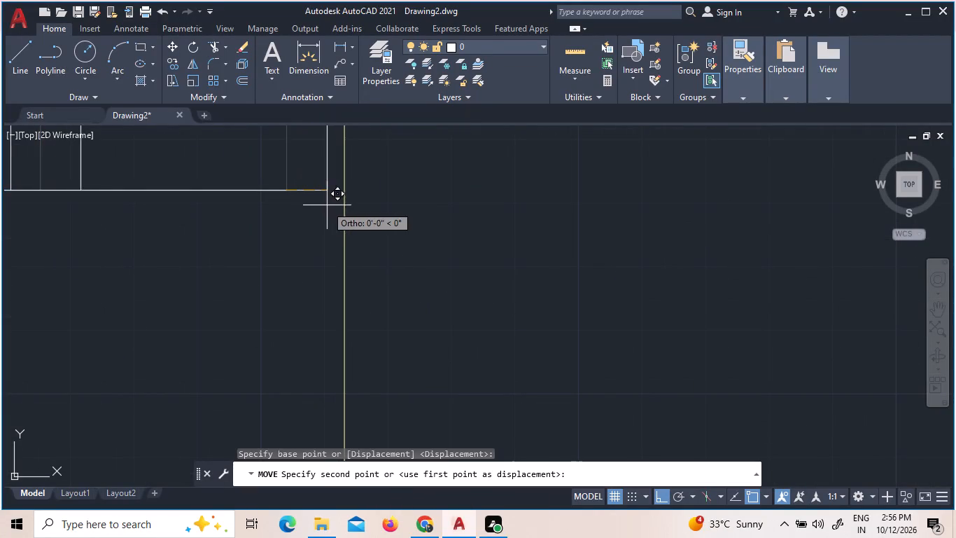
left_click(340, 191)
scroll(412, 273, "down", 3)
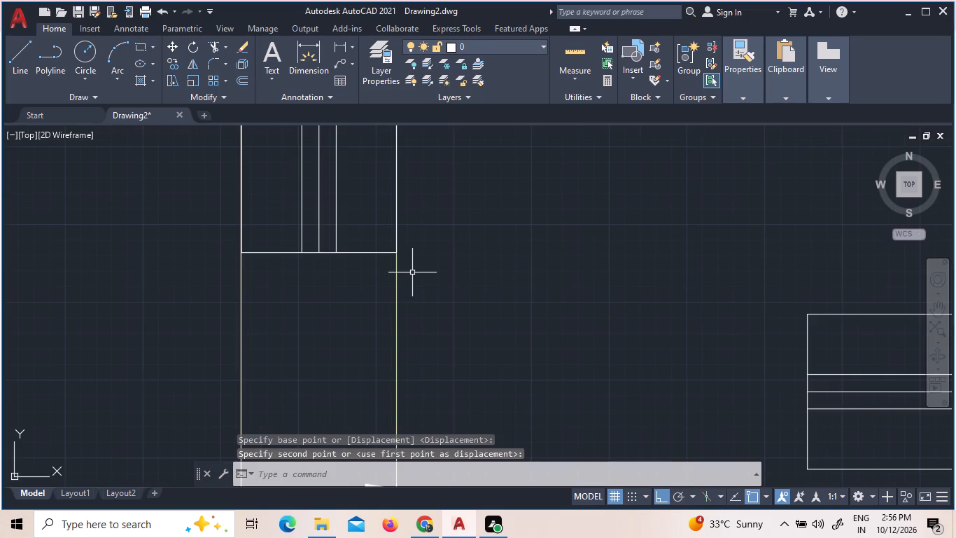
scroll(388, 256, "up", 6)
scroll(464, 265, "up", 3)
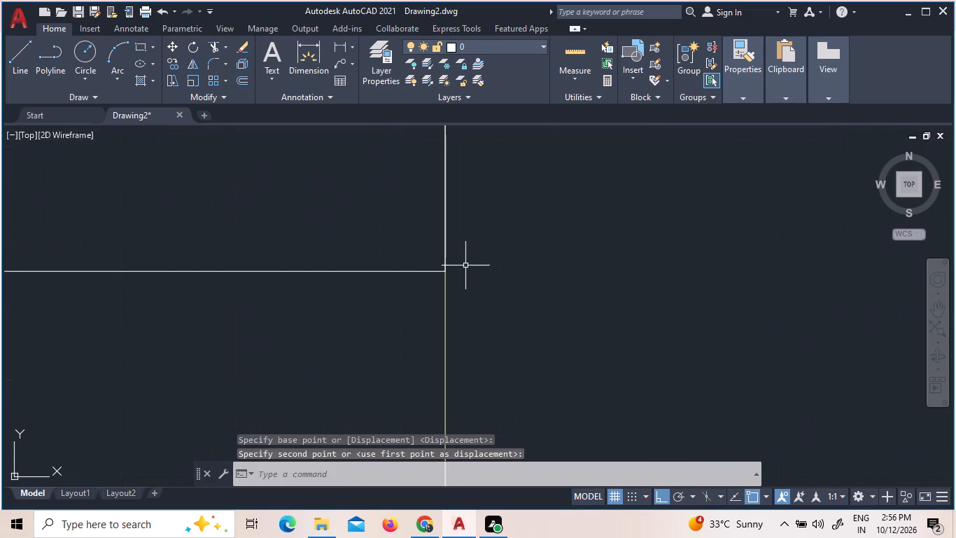
scroll(465, 265, "down", 12)
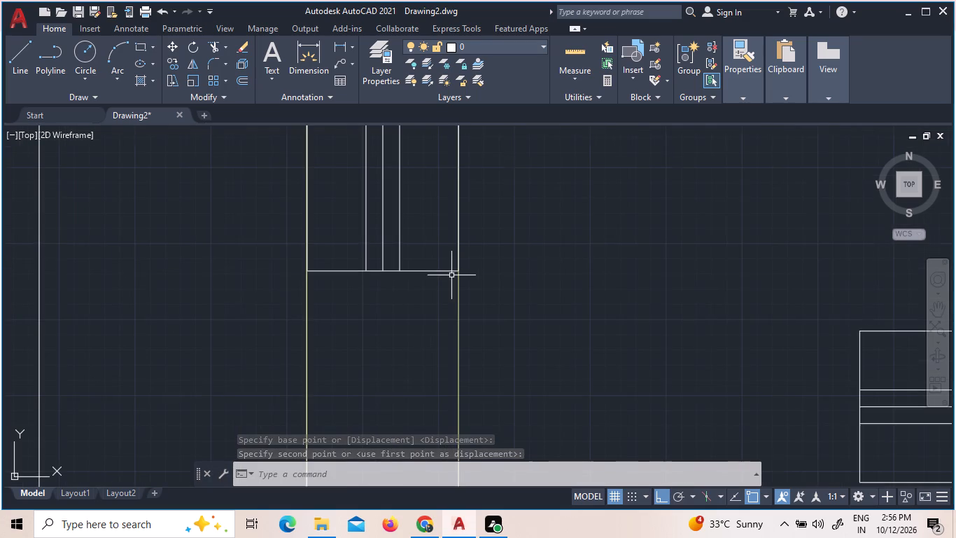
Move the window symbol of the 13'-3" by 10' bedroom horizontally so its upper-right corner lies on the east wall's outer line.
scroll(445, 280, "down", 2)
scroll(438, 186, "down", 6)
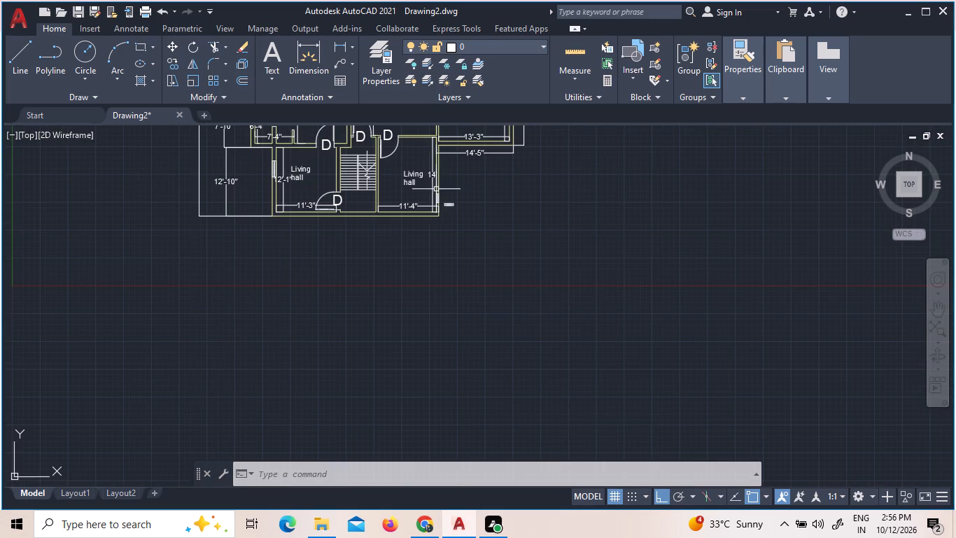
middle_click_drag(402, 165, 312, 371)
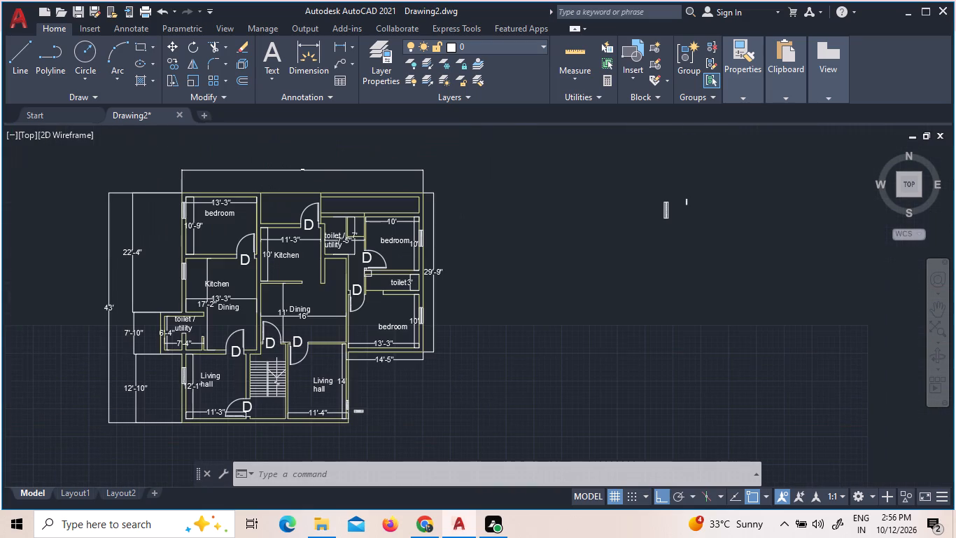
scroll(426, 315, "up", 12)
scroll(429, 219, "up", 3)
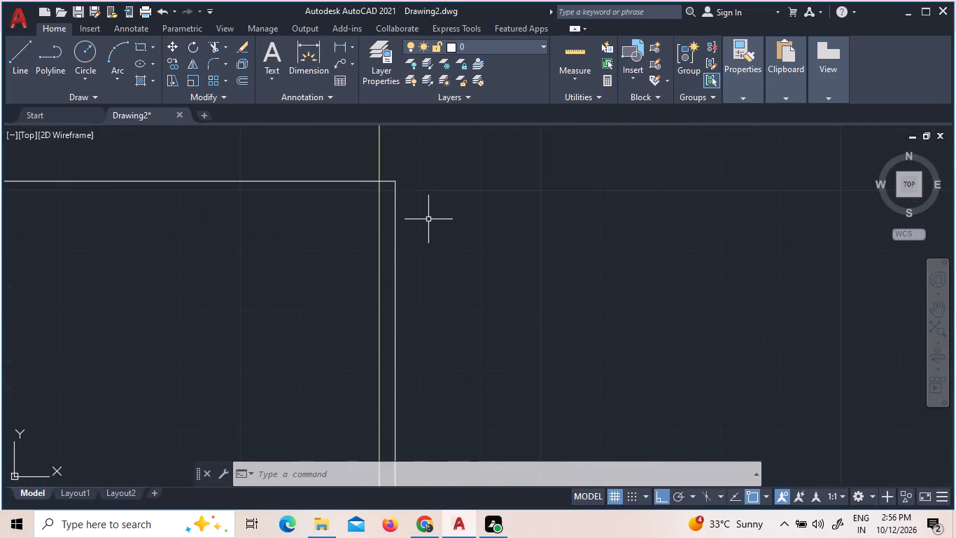
scroll(426, 225, "down", 2)
left_click_drag(358, 231, 351, 233)
left_click(136, 182)
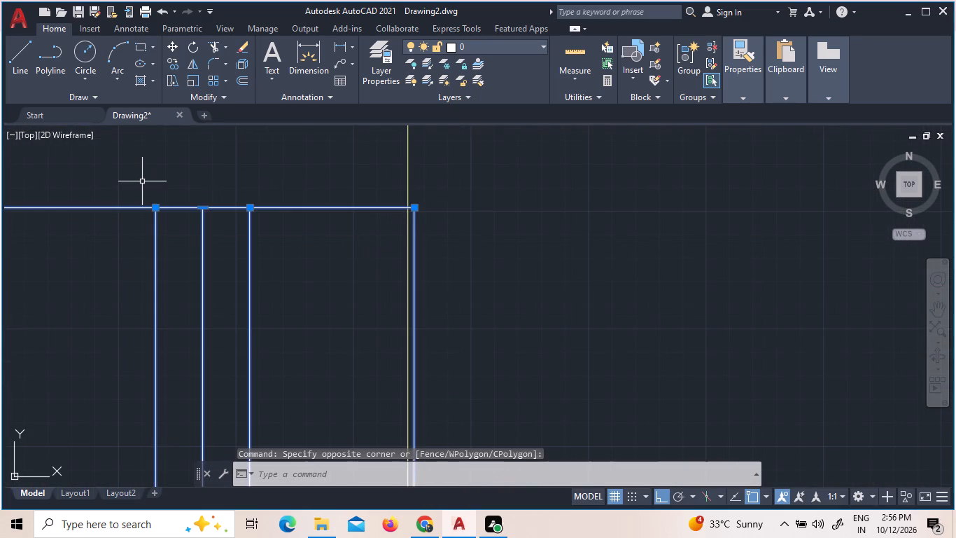
right_click(275, 186)
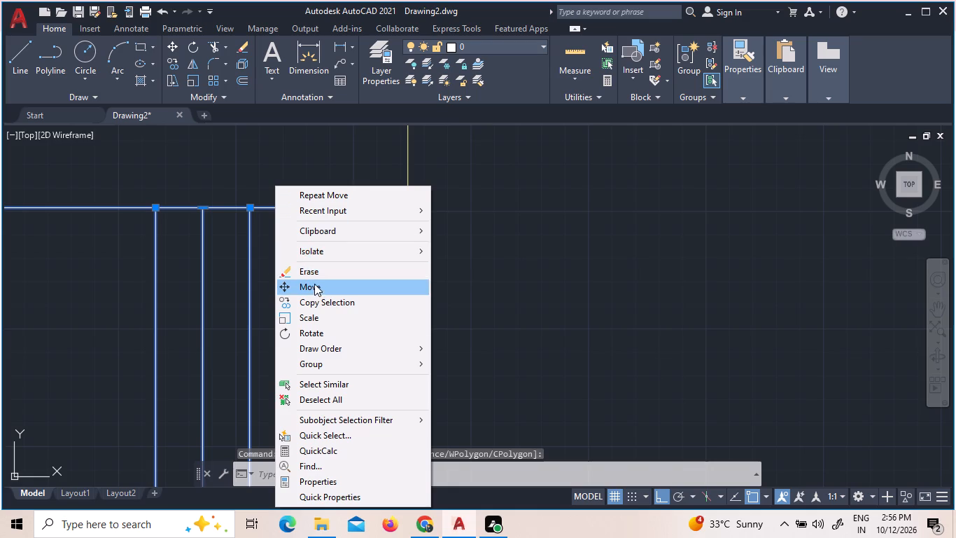
left_click(316, 289)
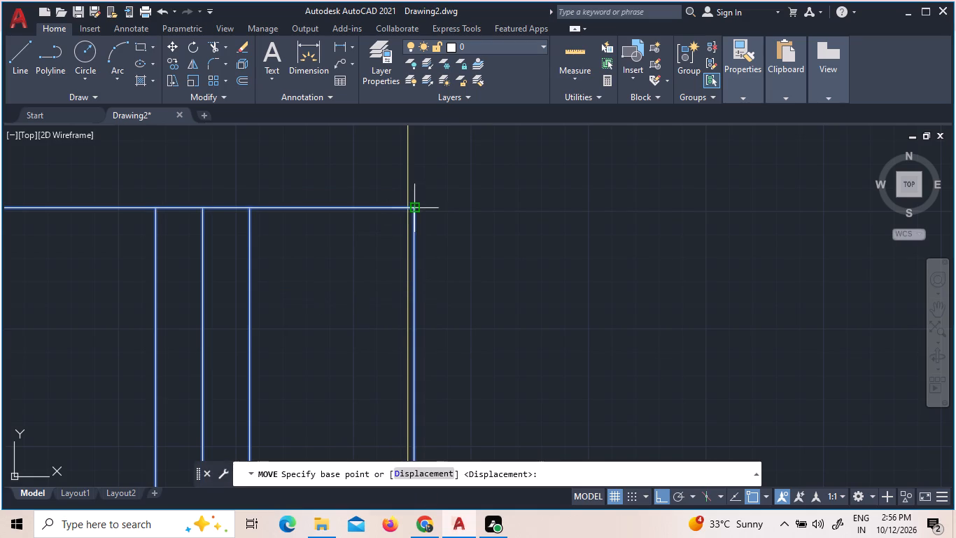
left_click(412, 212)
scroll(398, 212, "up", 2)
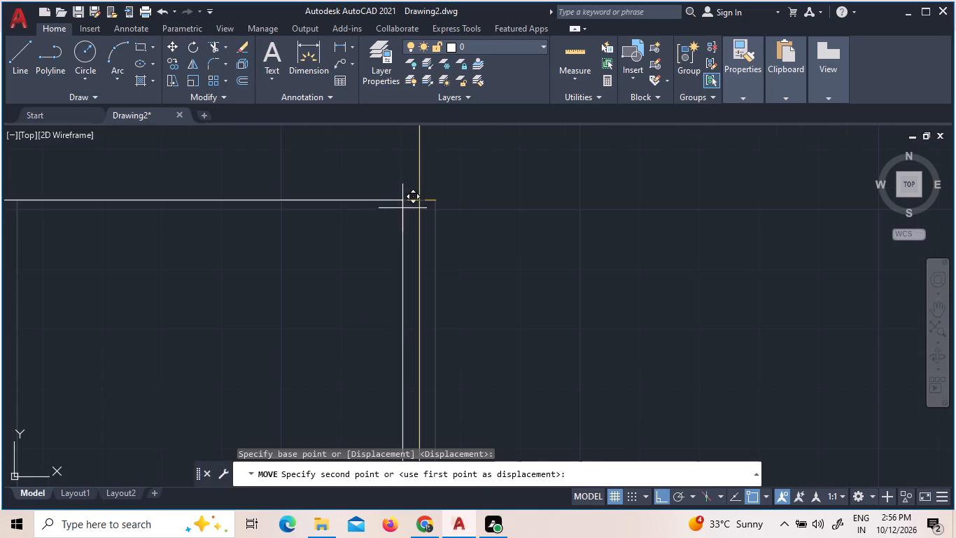
left_click(418, 200)
Move the window symbol of the 10' by 10' bedroom horizontally so its upper-right corner lies on the east wall's outer line.
scroll(469, 230, "down", 1)
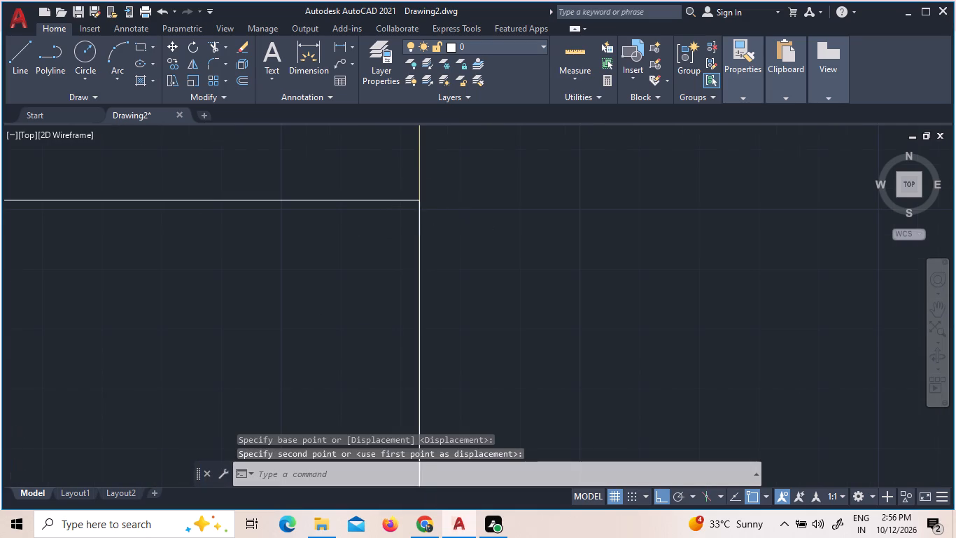
scroll(469, 230, "down", 14)
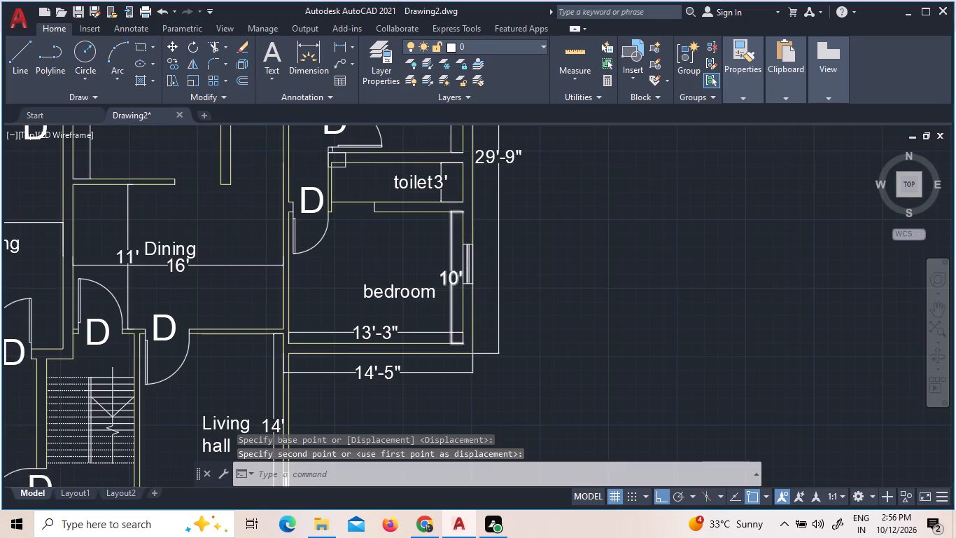
scroll(451, 219, "down", 1)
scroll(451, 171, "up", 6)
scroll(426, 242, "up", 2)
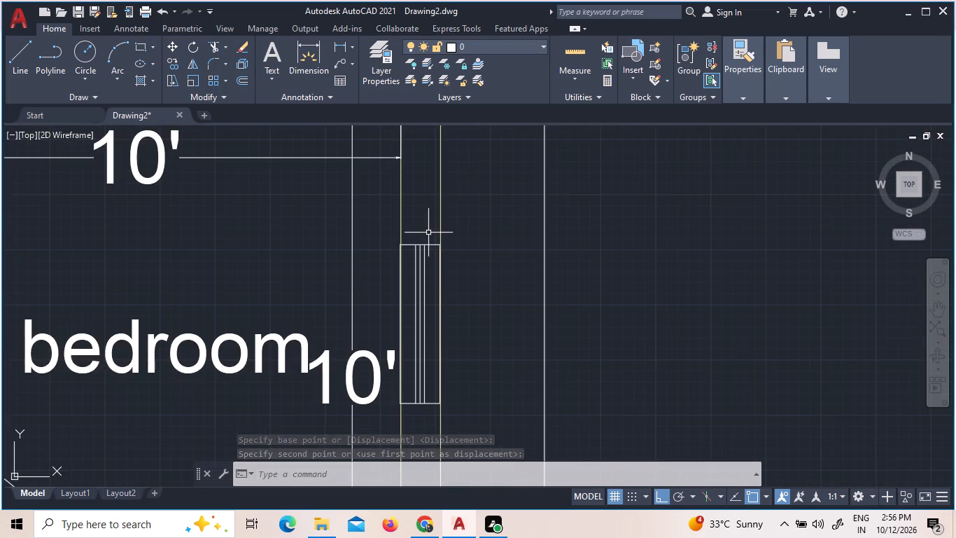
scroll(428, 233, "up", 2)
left_click_drag(456, 233, 444, 225)
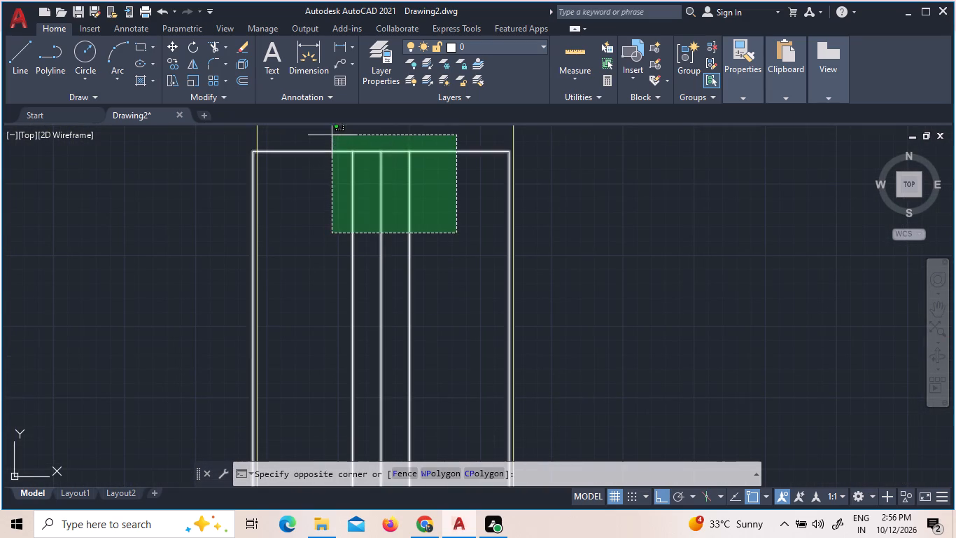
left_click(332, 135)
right_click(386, 160)
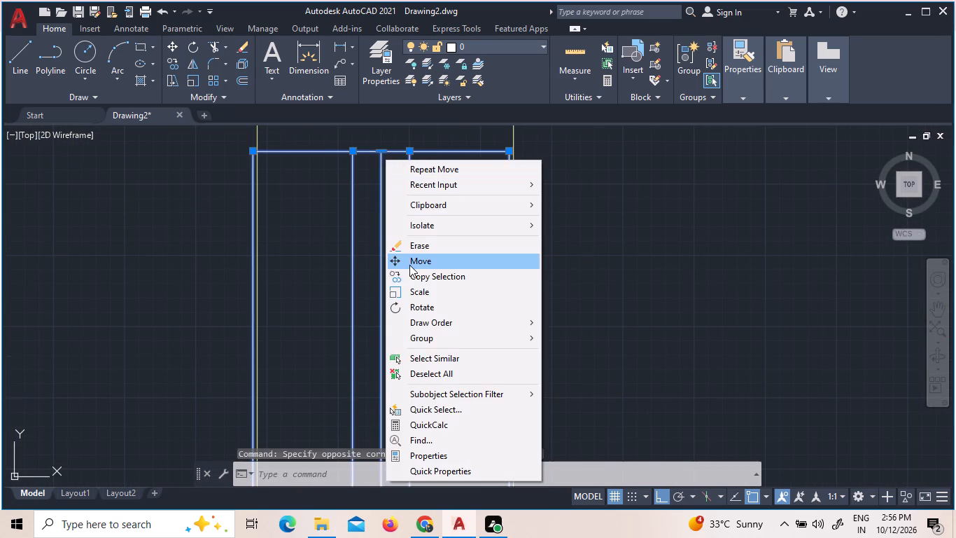
left_click(409, 265)
scroll(501, 153, "up", 1)
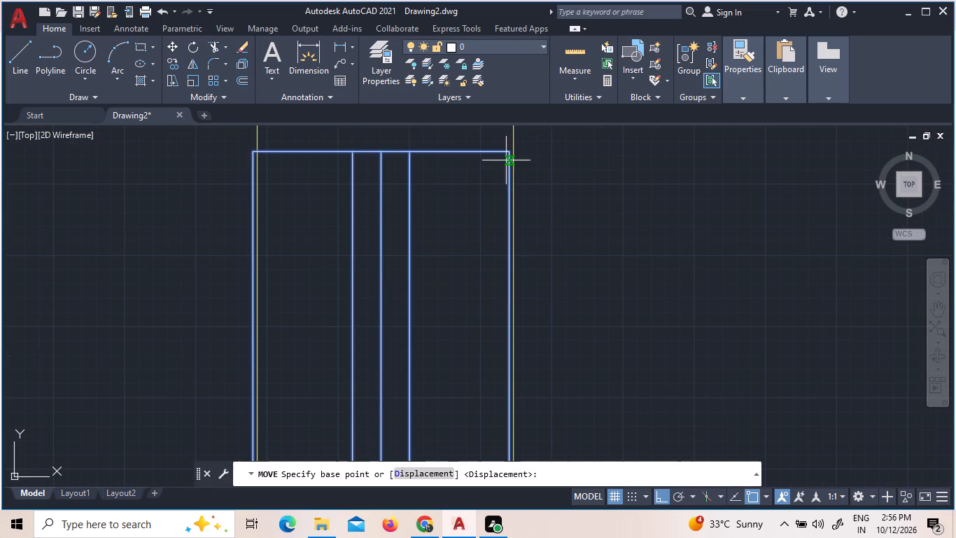
scroll(512, 142, "up", 2)
left_click(512, 163)
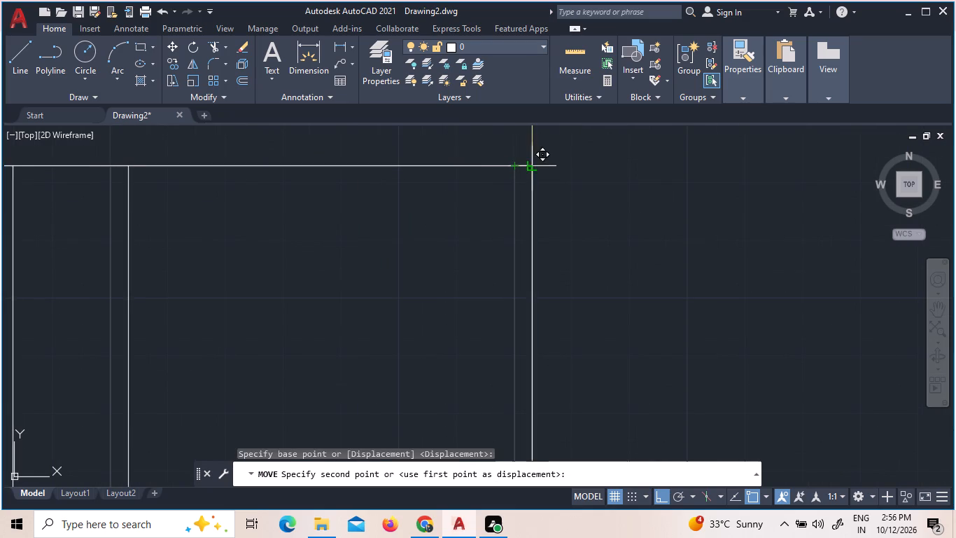
left_click(528, 164)
Examine the plan's window placement, including how a west outer wall window symbol fits between the wall lines.
scroll(549, 201, "down", 5)
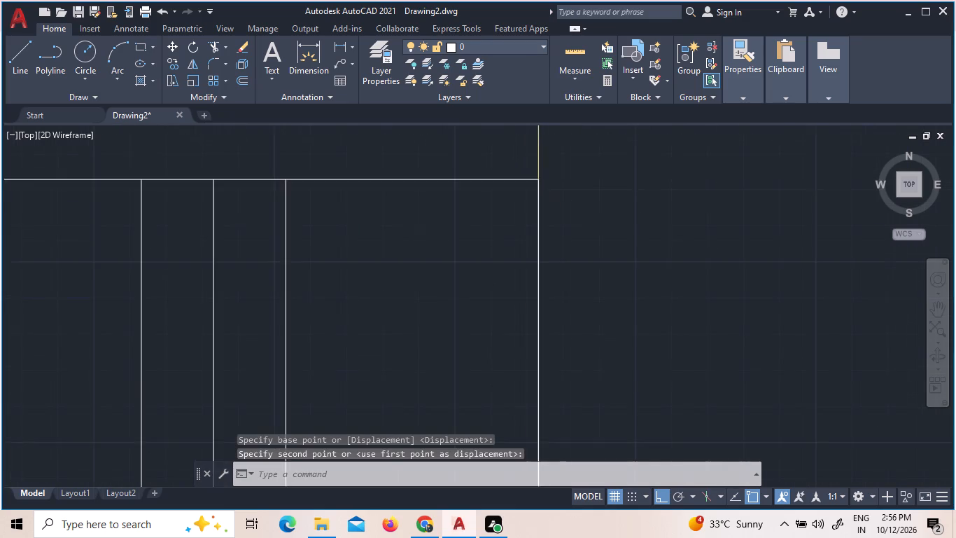
scroll(549, 201, "down", 14)
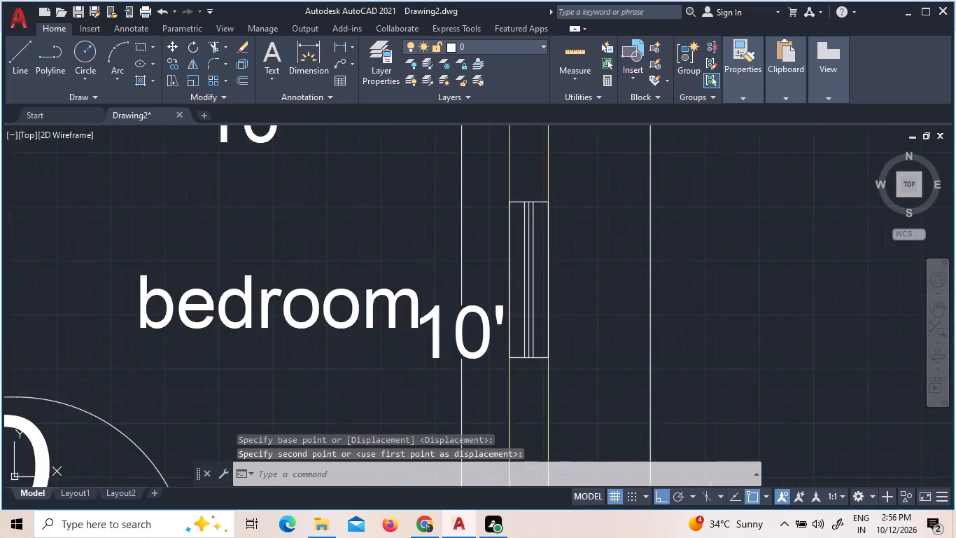
scroll(549, 204, "down", 4)
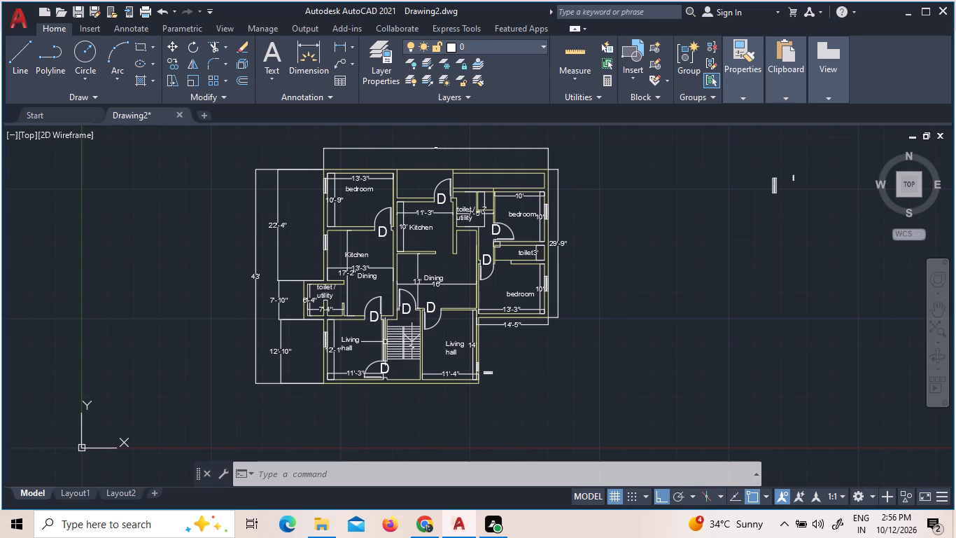
scroll(470, 376, "up", 2)
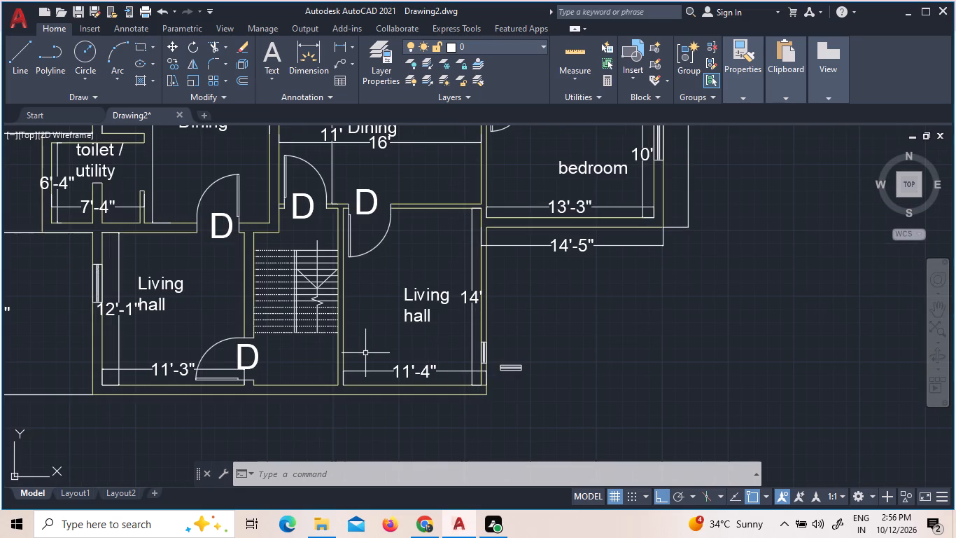
scroll(461, 340, "down", 2)
scroll(274, 309, "up", 1)
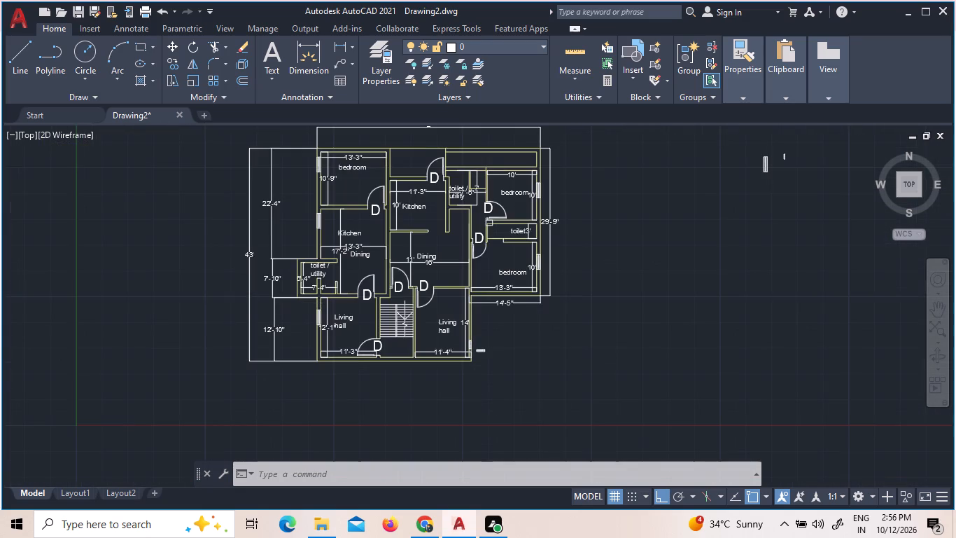
scroll(276, 309, "up", 1)
scroll(334, 319, "up", 2)
scroll(426, 319, "up", 4)
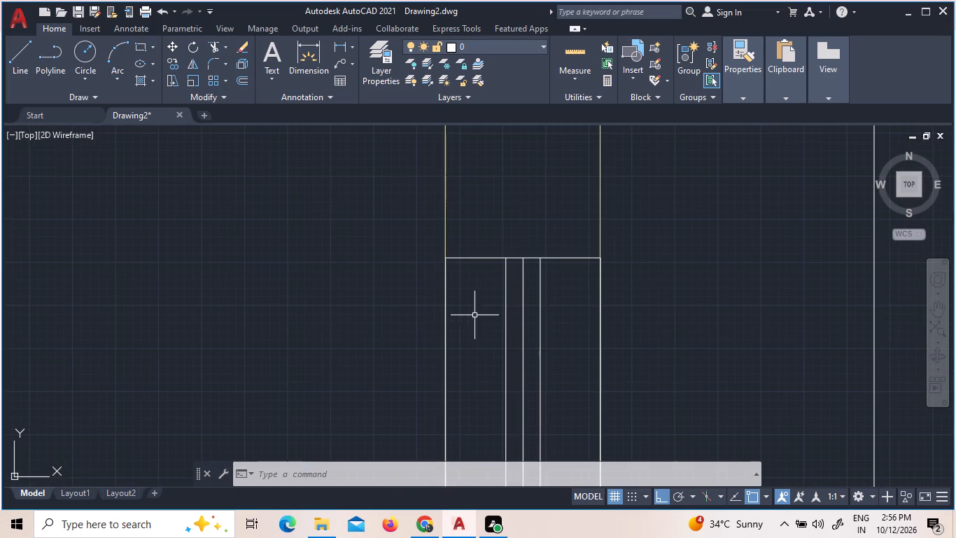
scroll(500, 265, "up", 3)
scroll(368, 252, "up", 2)
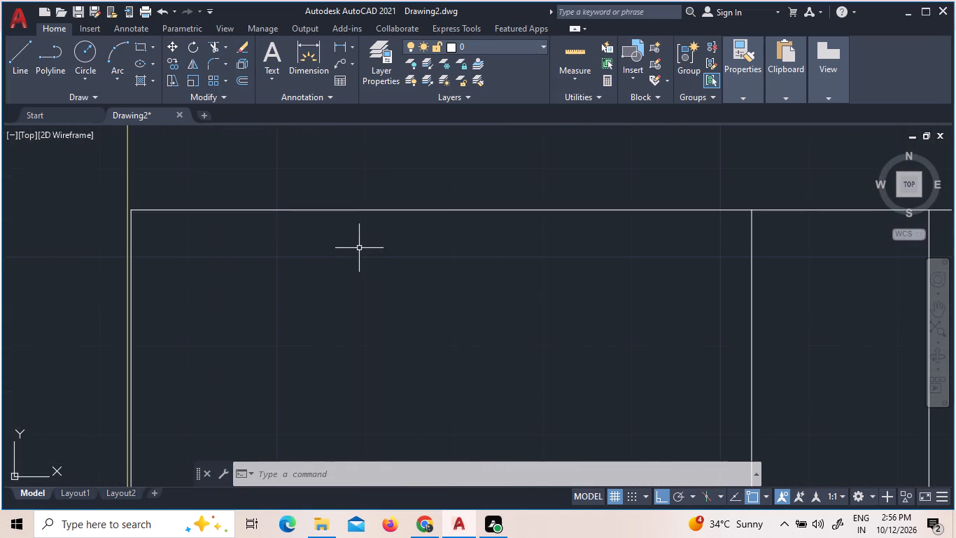
scroll(527, 290, "down", 3)
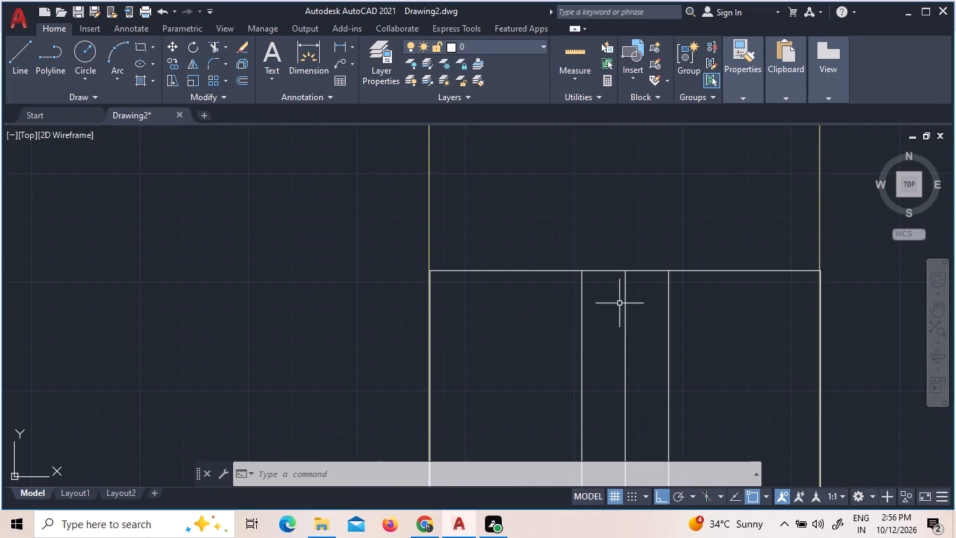
Move the window symbol in the 12'-1" living hall's west wall horizontally so its upper-left corner lies on the outer wall line.
left_click_drag(633, 310, 626, 309)
left_click(465, 244)
left_click(616, 275)
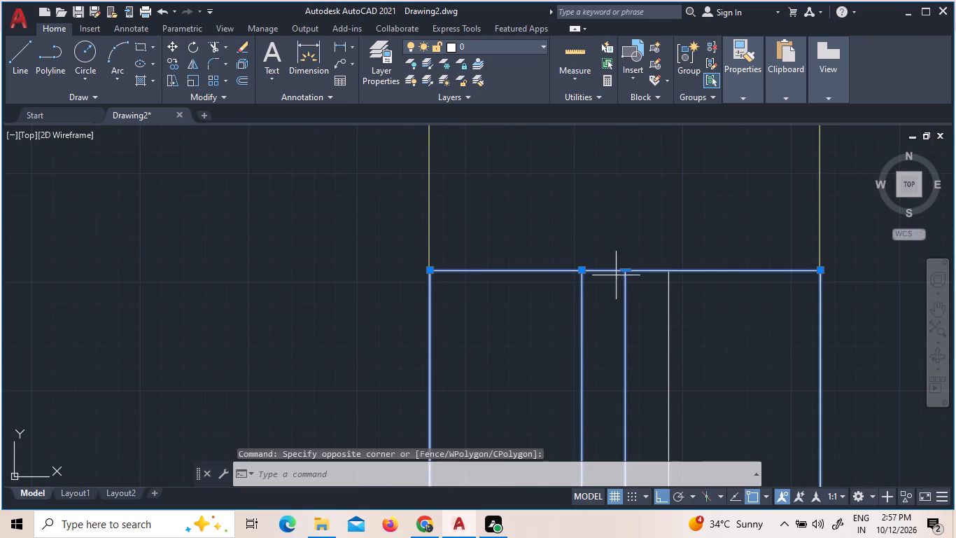
left_click(688, 308)
left_click_drag(688, 308, 658, 302)
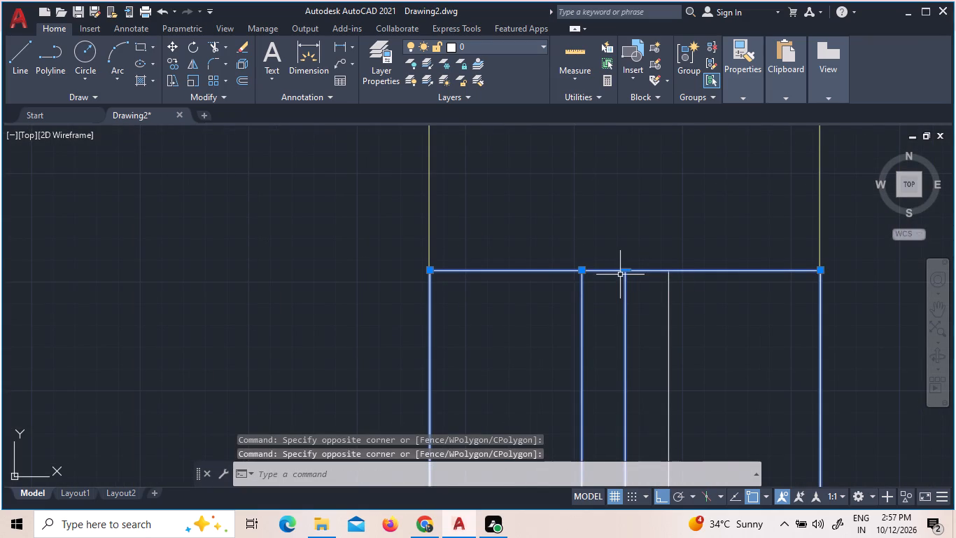
left_click(682, 290)
left_click(652, 256)
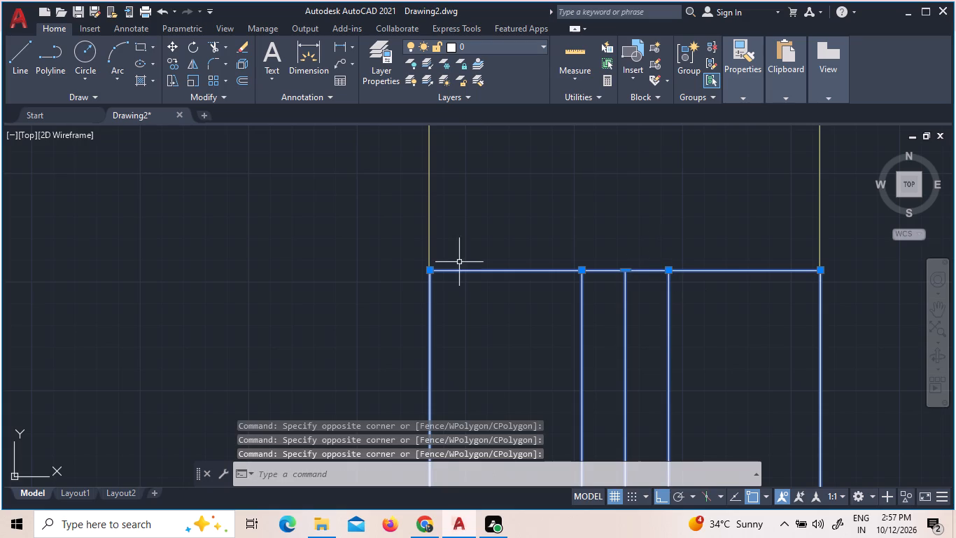
scroll(403, 262, "up", 2)
scroll(475, 279, "up", 5)
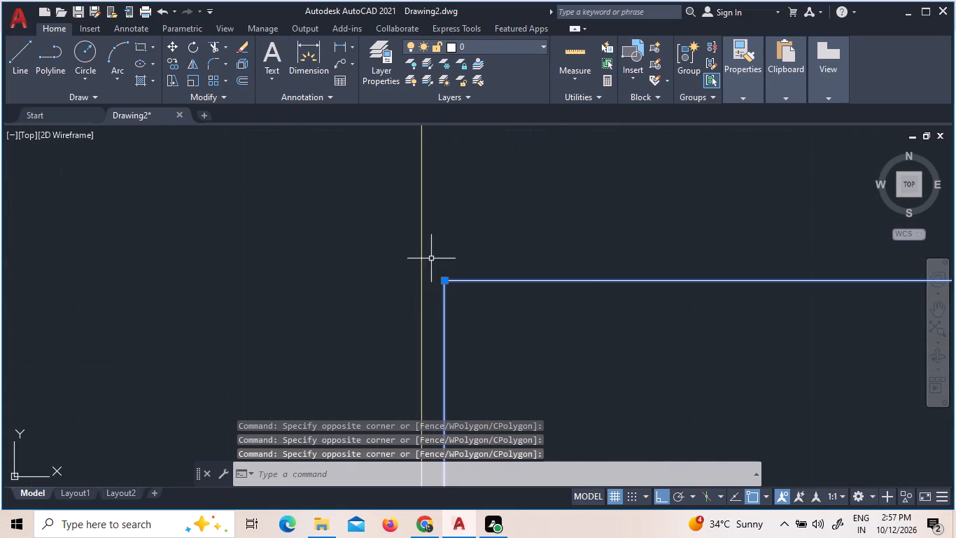
right_click(436, 250)
left_click(465, 287)
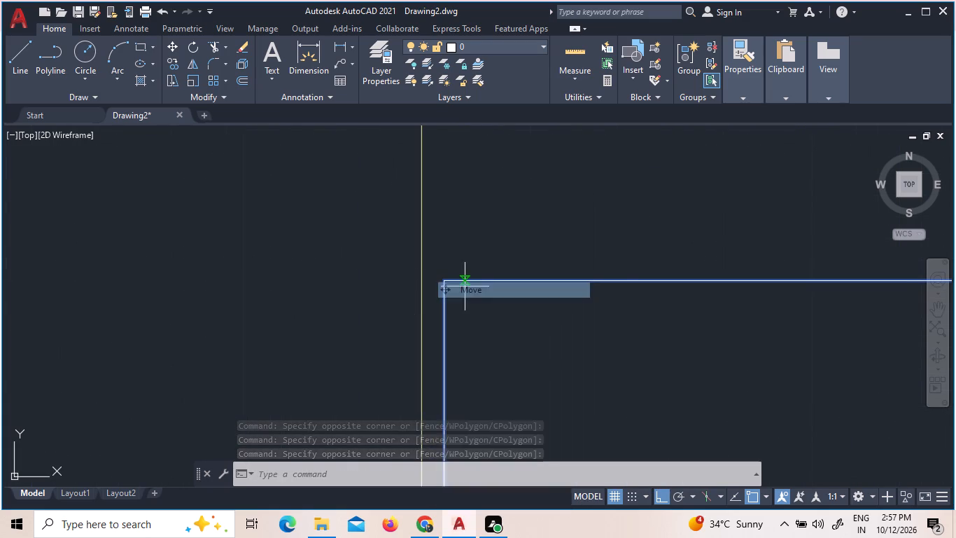
scroll(447, 282, "up", 4)
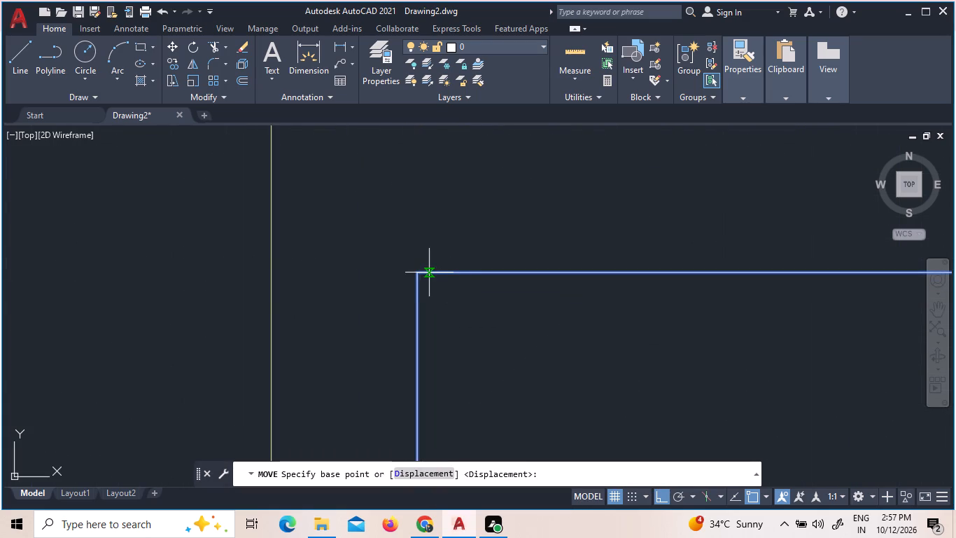
left_click(421, 273)
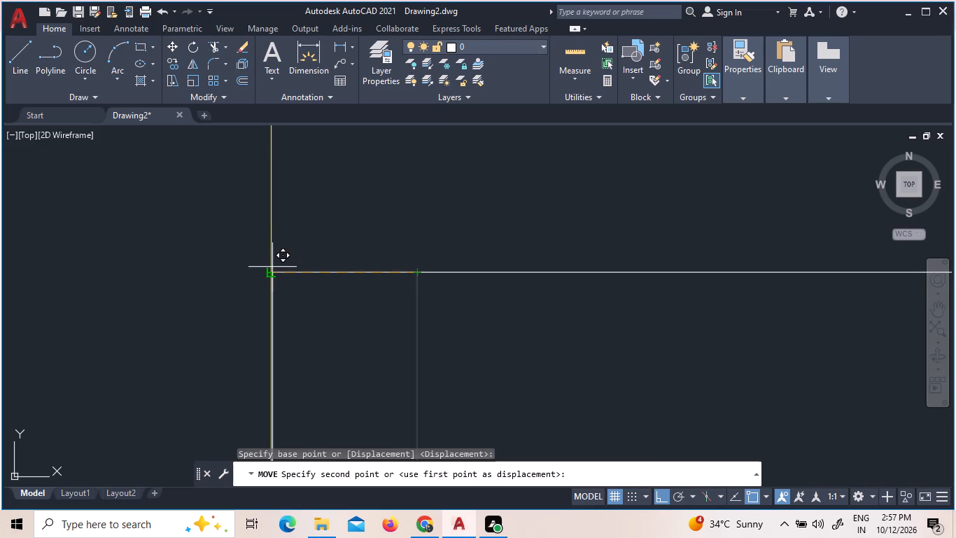
left_click(273, 272)
Move the window symbol beside the west unit's kitchen horizontally so its upper-left corner lies on the west wall's outer line.
scroll(286, 274, "down", 9)
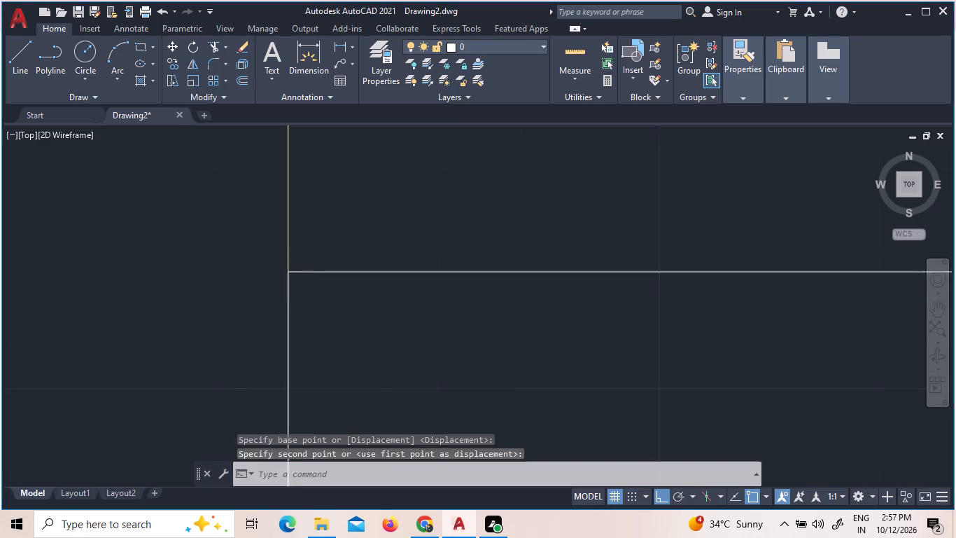
scroll(289, 272, "down", 13)
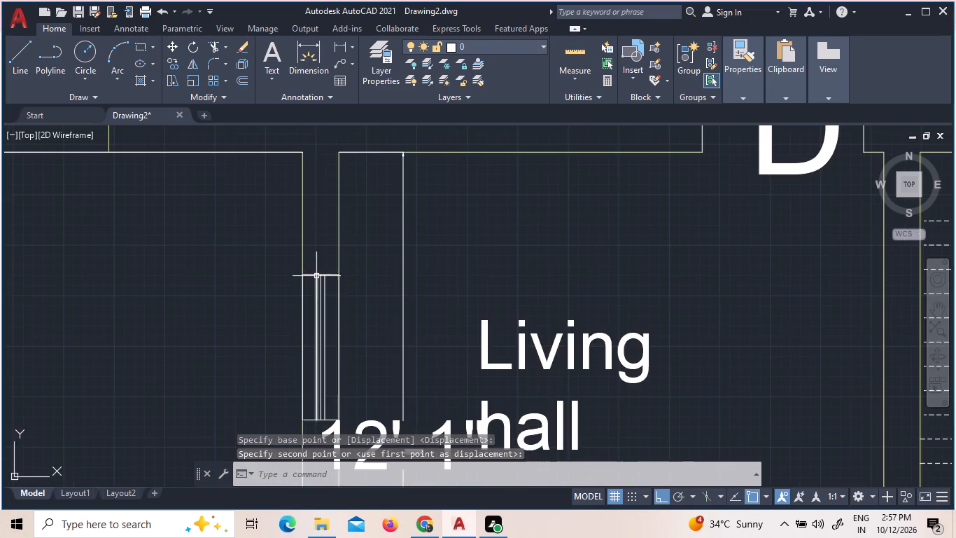
scroll(318, 276, "down", 6)
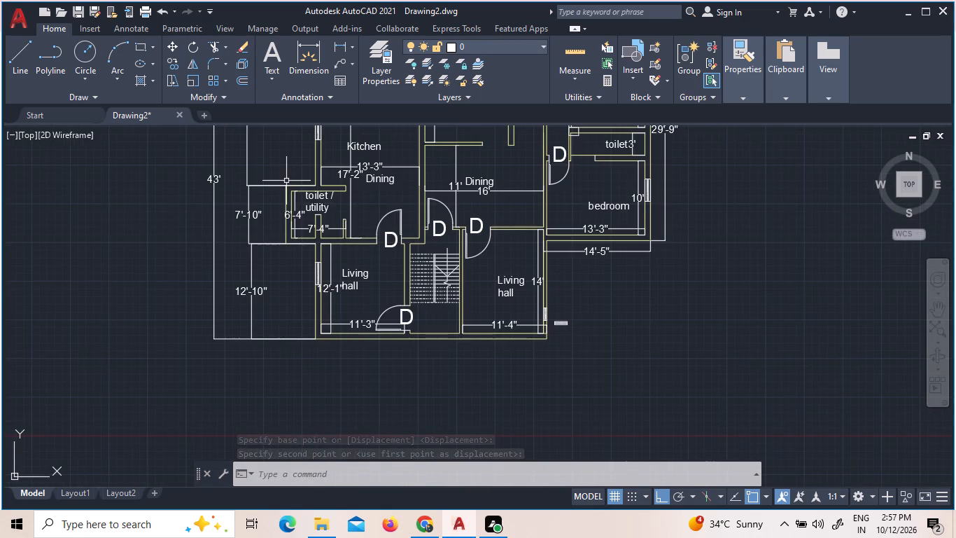
scroll(297, 177, "down", 2)
scroll(304, 144, "up", 5)
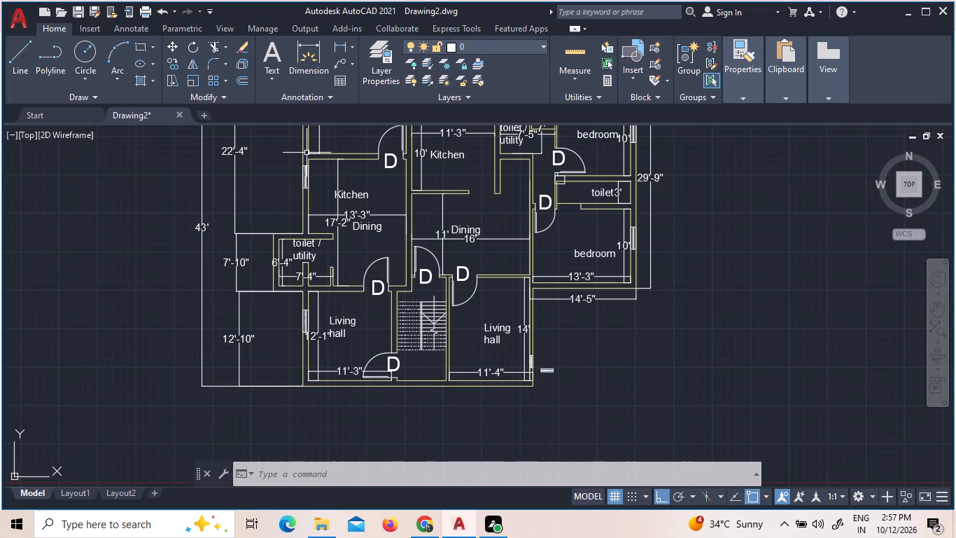
scroll(281, 197, "up", 3)
scroll(349, 132, "up", 2)
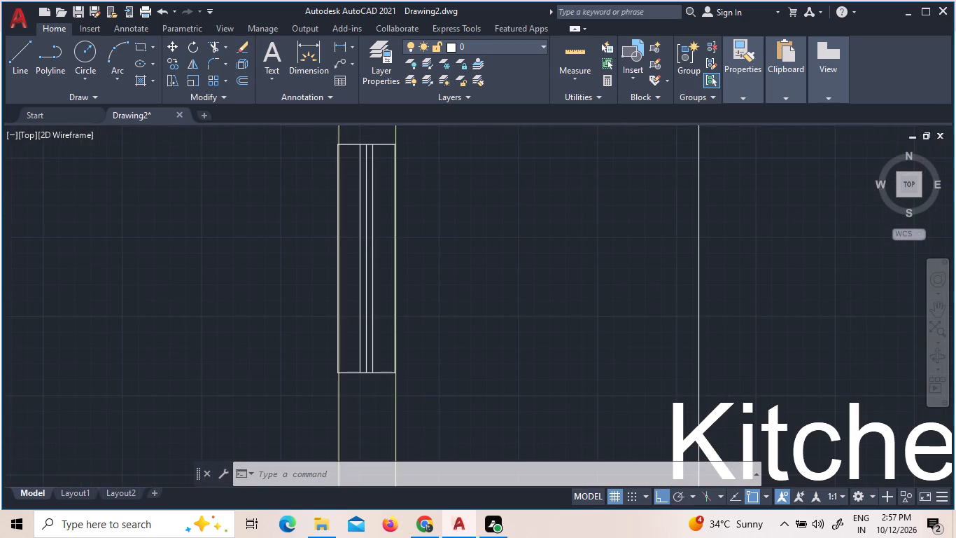
scroll(349, 132, "up", 3)
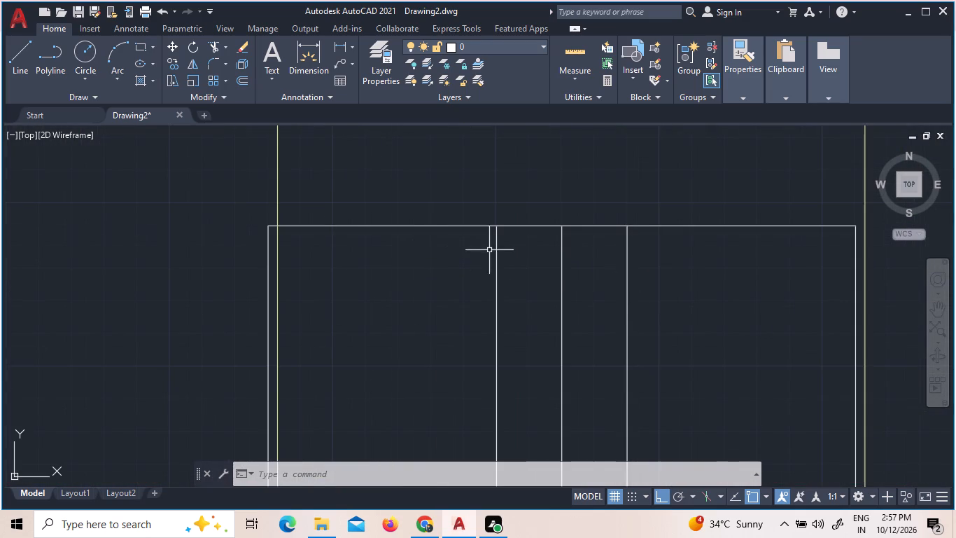
left_click(640, 280)
left_click(372, 201)
scroll(261, 214, "up", 1)
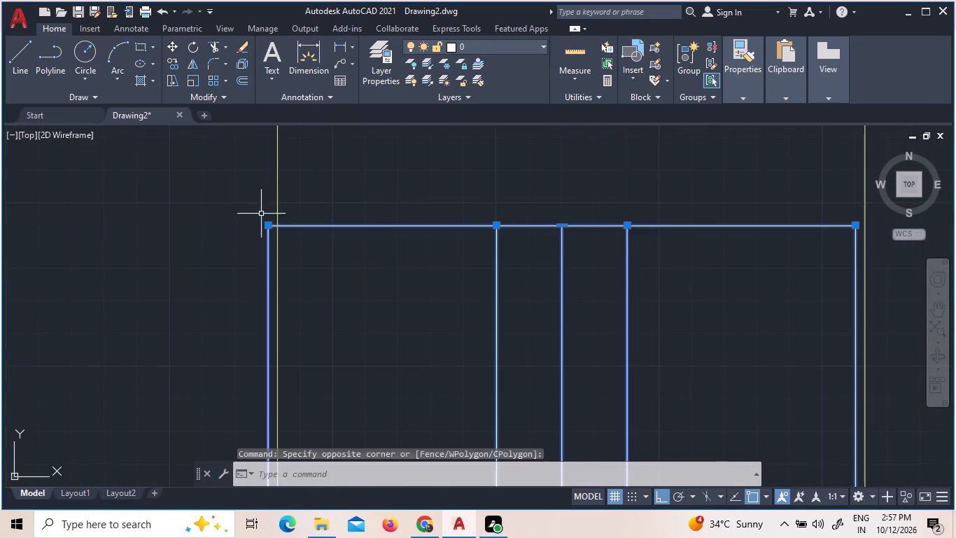
scroll(261, 214, "up", 2)
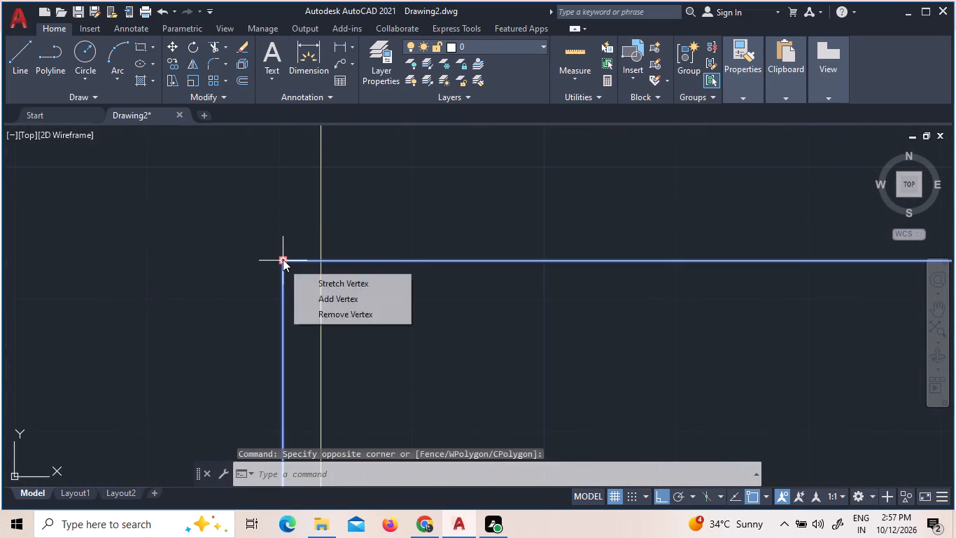
right_click(282, 259)
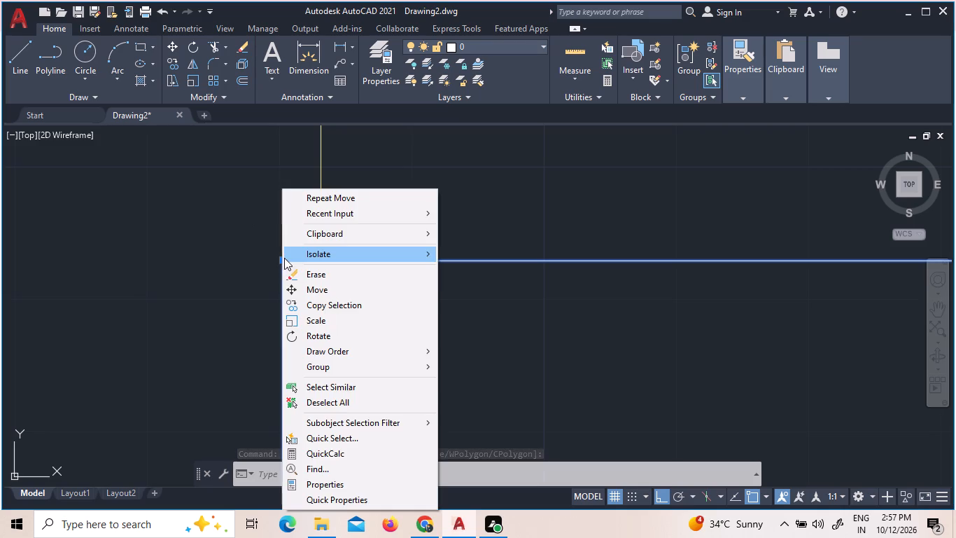
left_click(315, 294)
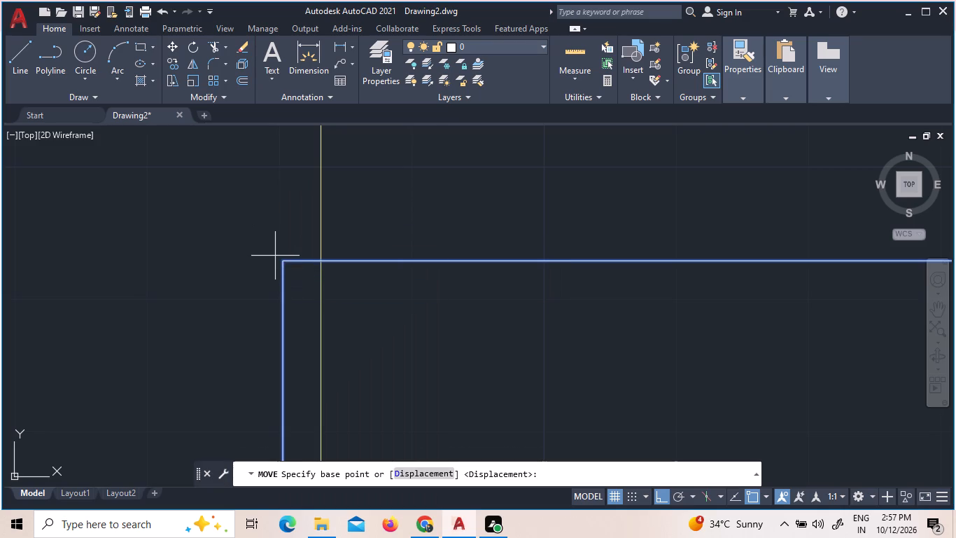
left_click(284, 260)
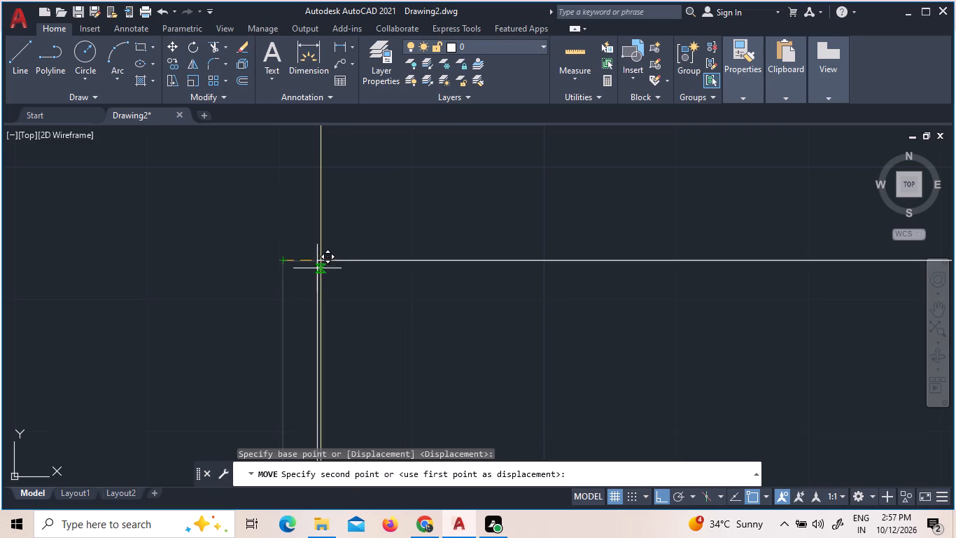
left_click(319, 262)
Move the window symbol of the 13'-3" by 10'-9" bedroom horizontally so its upper-left corner lies on the west wall's outer line.
scroll(338, 280, "down", 6)
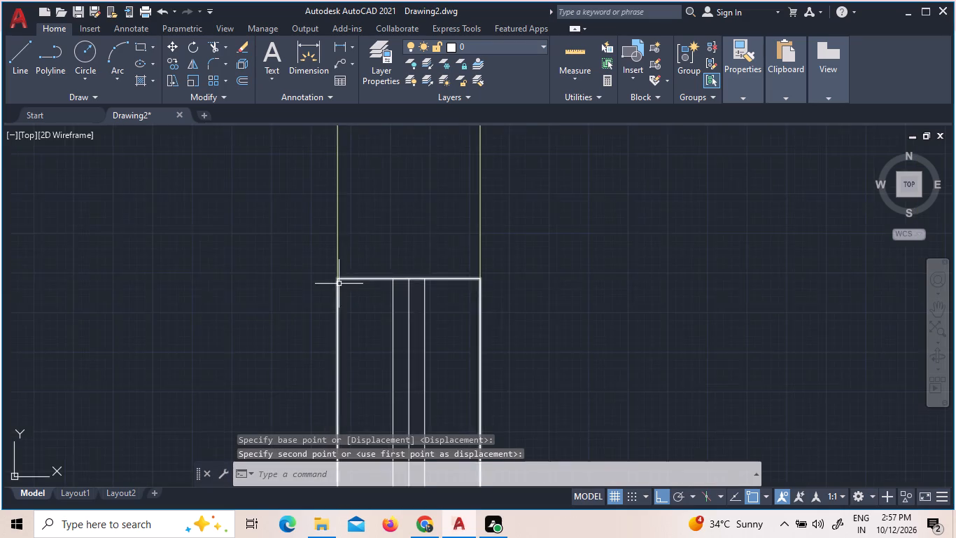
scroll(339, 284, "down", 8)
scroll(345, 215, "up", 7)
scroll(309, 167, "up", 3)
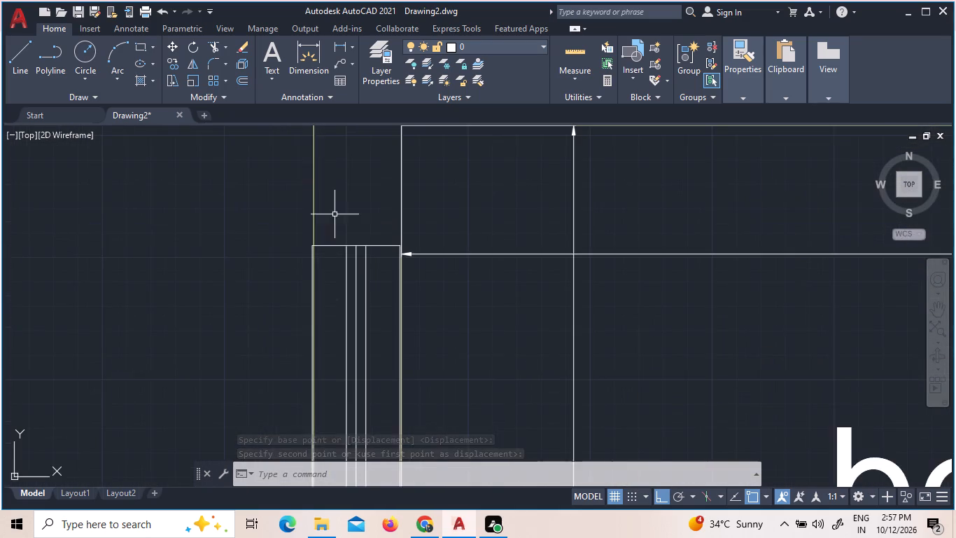
scroll(337, 226, "up", 2)
left_click(417, 305)
left_click(283, 252)
right_click(285, 252)
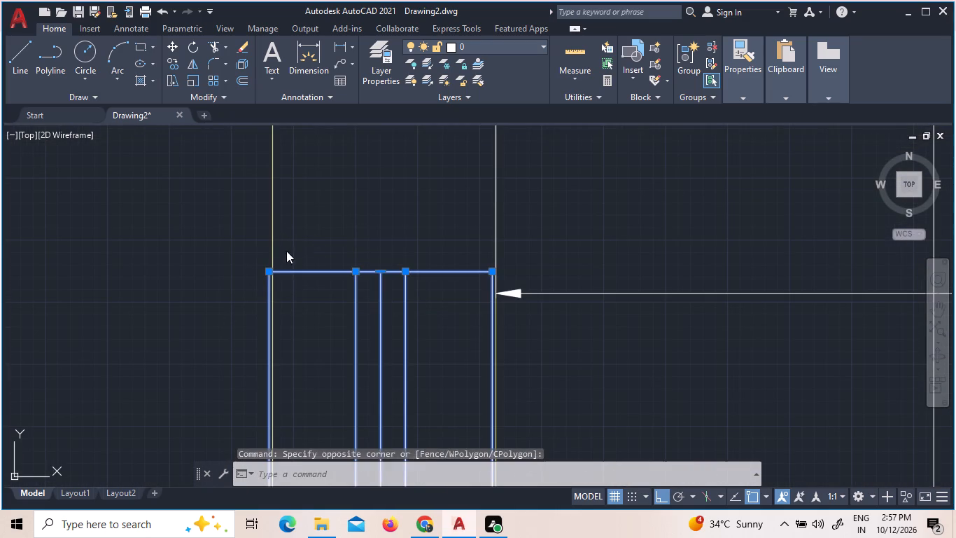
left_click(303, 291)
scroll(271, 273, "up", 3)
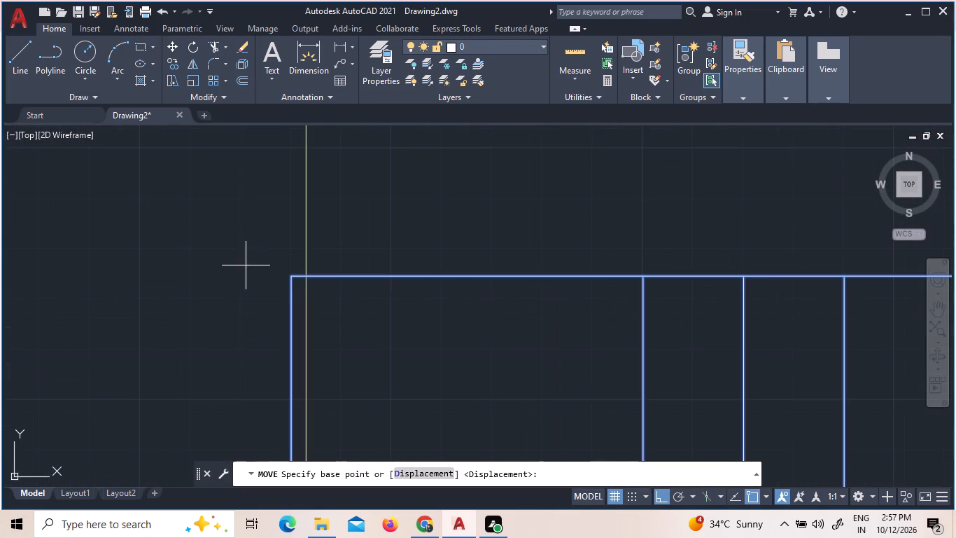
left_click(287, 274)
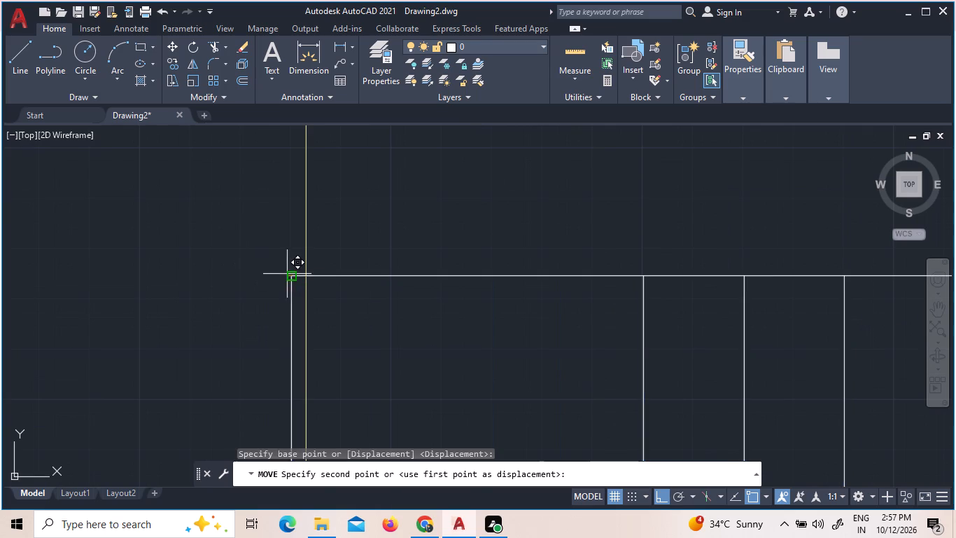
left_click(305, 275)
Rotate the larger spare window symbol east of the plan 90° counterclockwise about its lower-right corner so it lies horizontally.
scroll(307, 275, "down", 5)
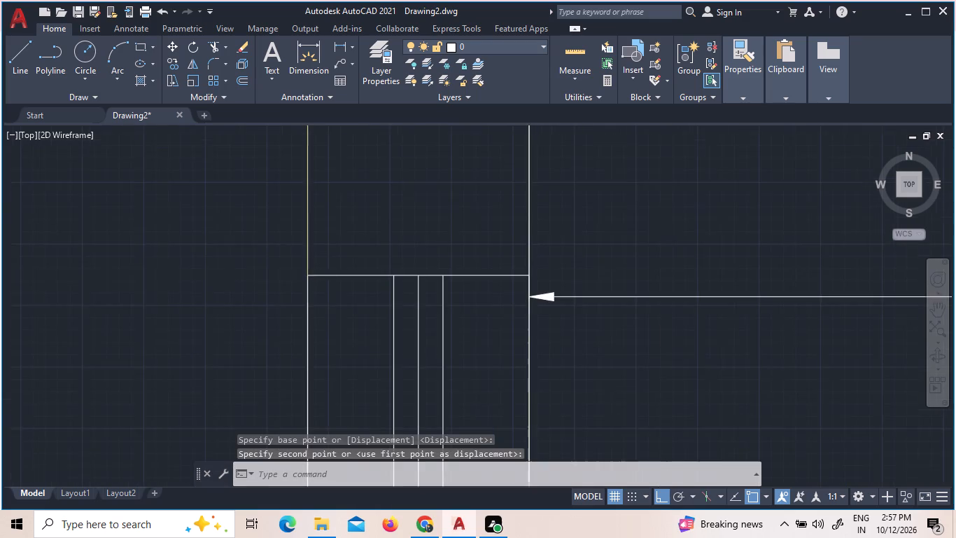
scroll(307, 275, "down", 7)
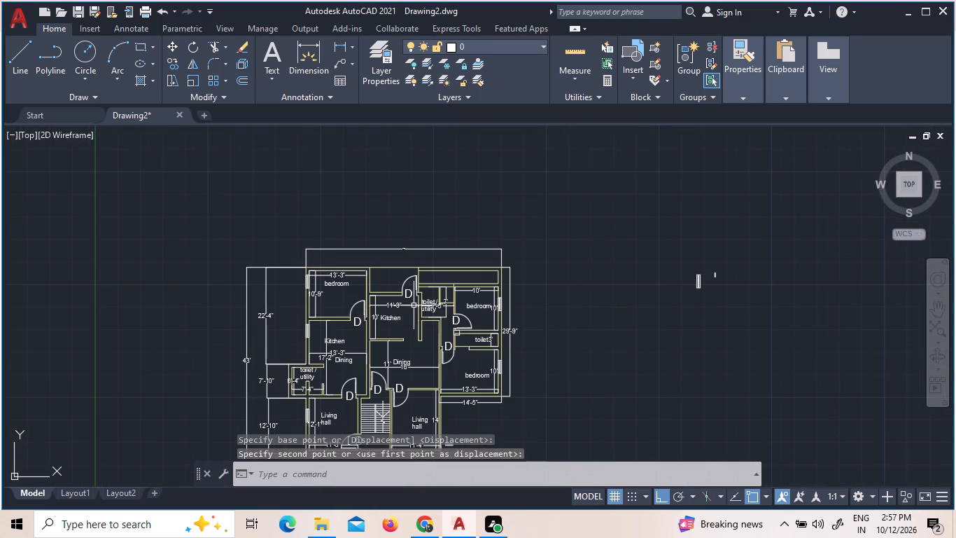
scroll(408, 317, "up", 4)
scroll(408, 313, "down", 4)
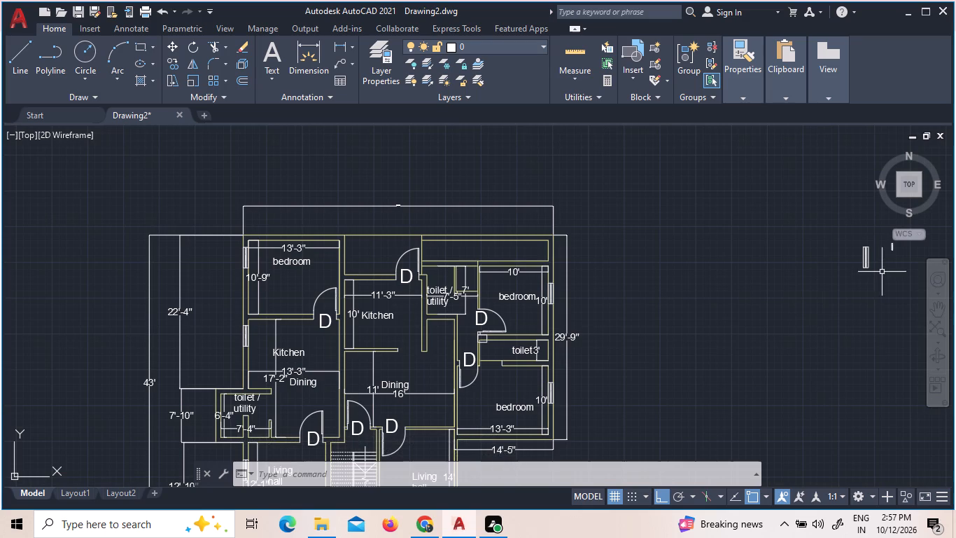
left_click(876, 275)
left_click(852, 237)
right_click(745, 255)
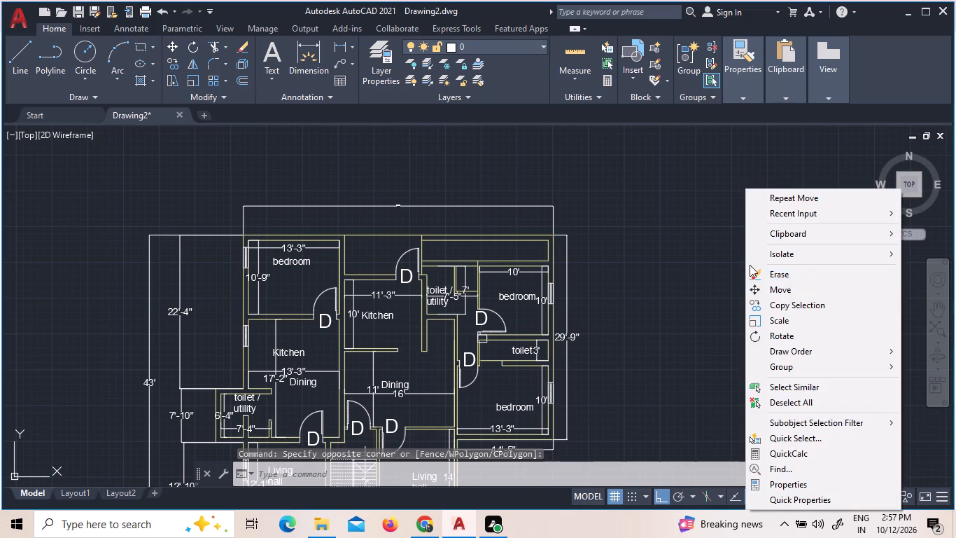
left_click(773, 338)
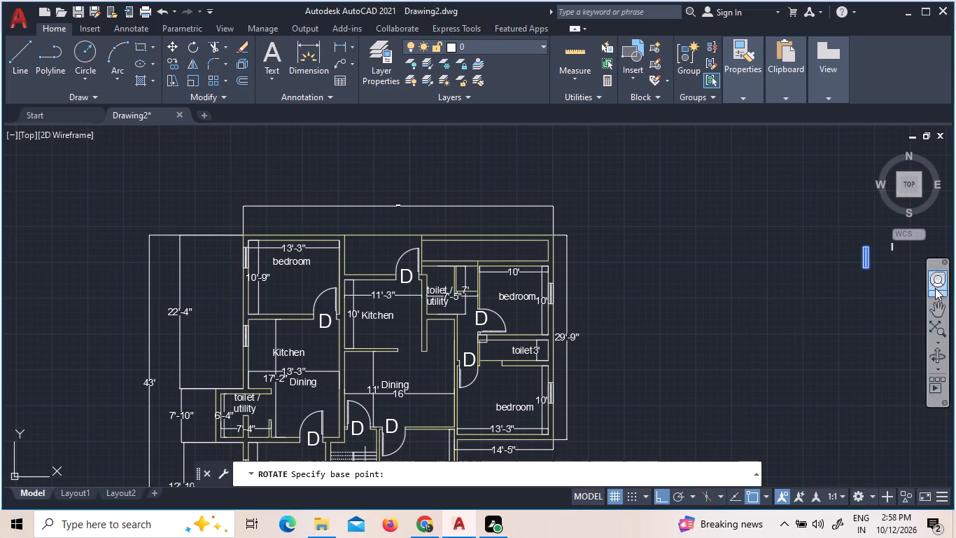
scroll(912, 263, "up", 3)
scroll(848, 275, "up", 2)
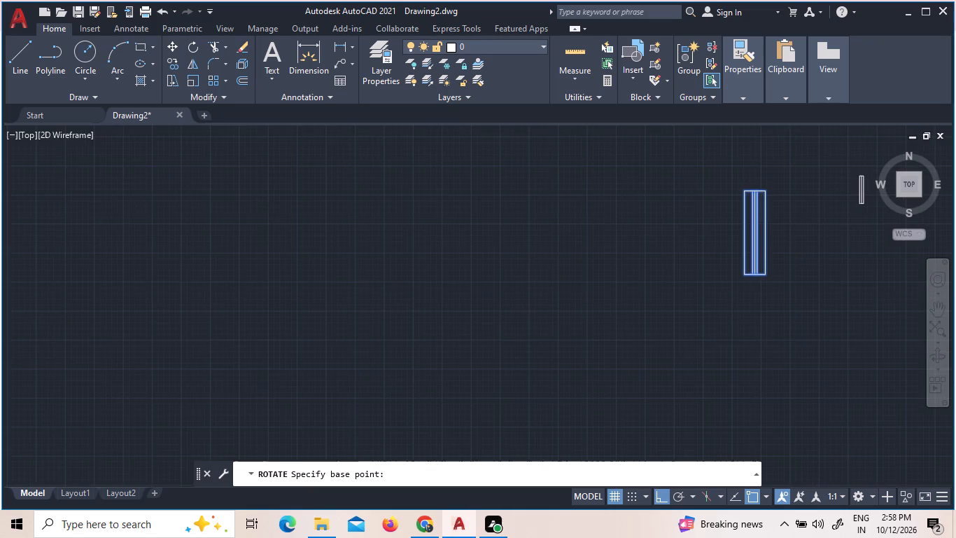
left_click(715, 271)
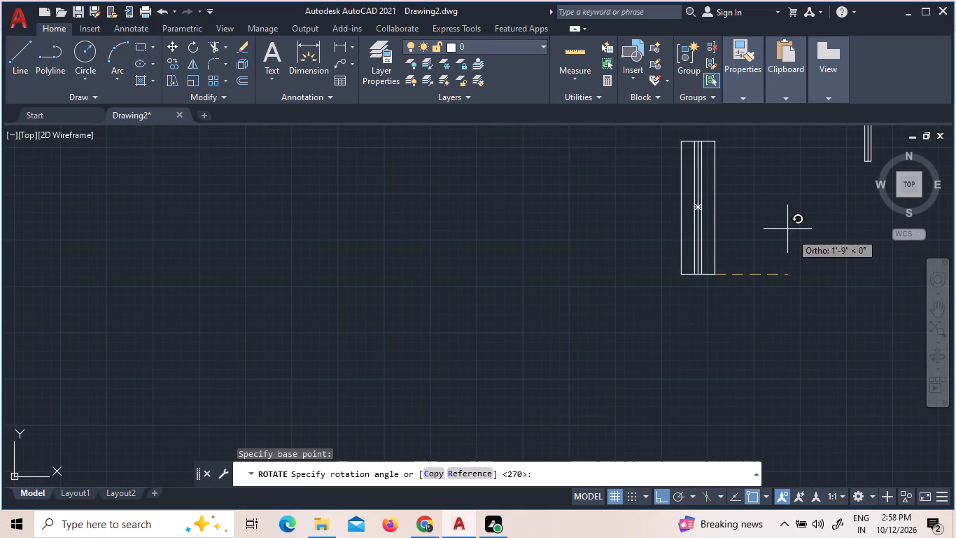
left_click(600, 149)
Move the horizontal window symbol into the north wall of the 11'-3" by 10' kitchen, west of the door, with Ortho off.
left_click_drag(780, 366, 741, 357)
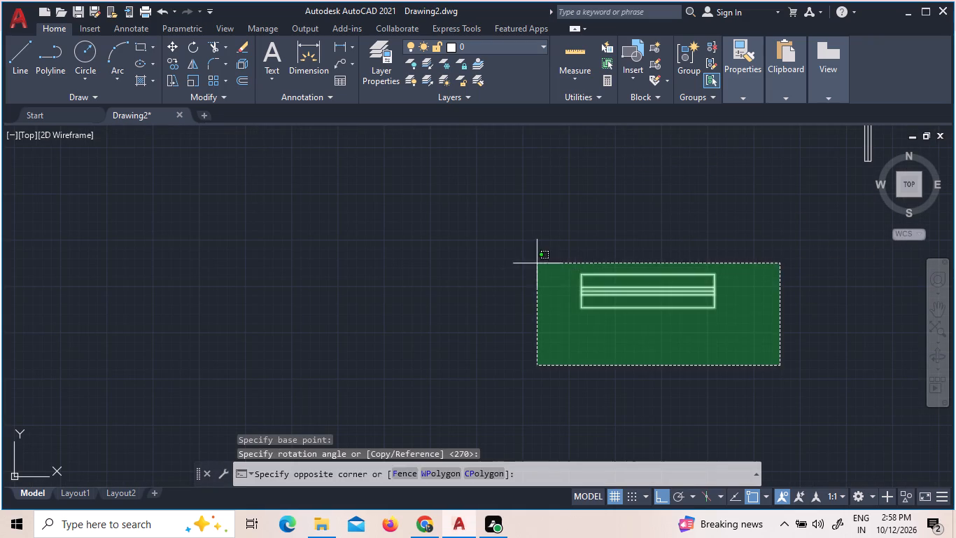
left_click(537, 263)
right_click(537, 263)
double_click(579, 291)
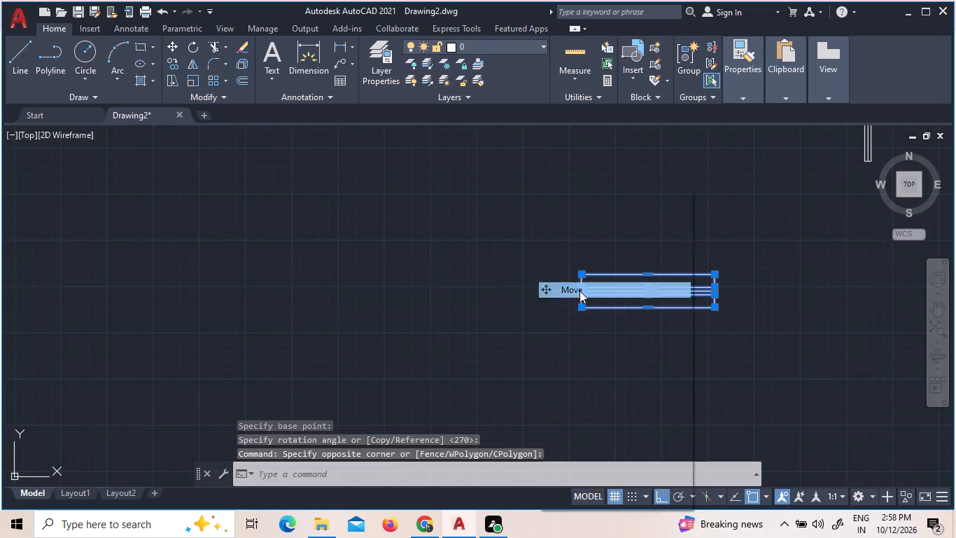
scroll(383, 242, "down", 6)
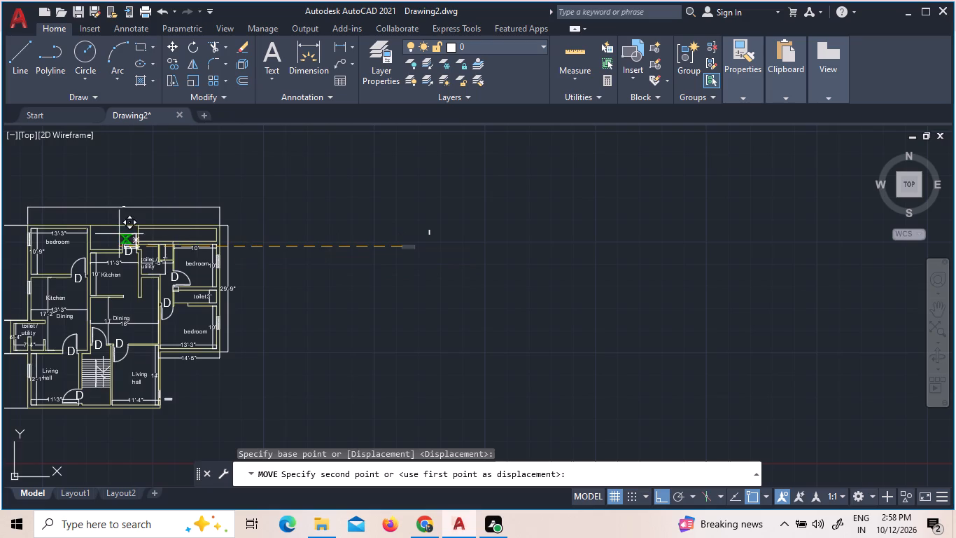
scroll(74, 234, "up", 4)
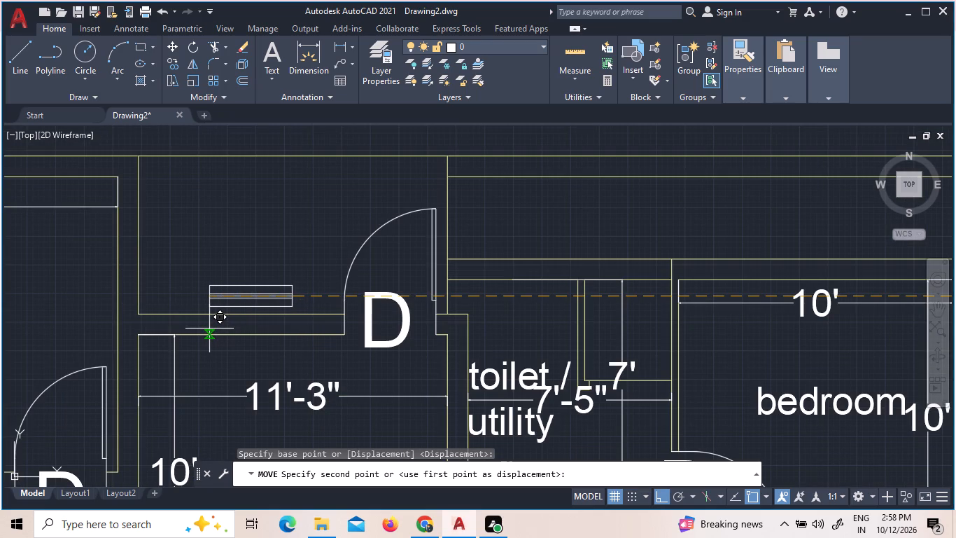
key("F8")
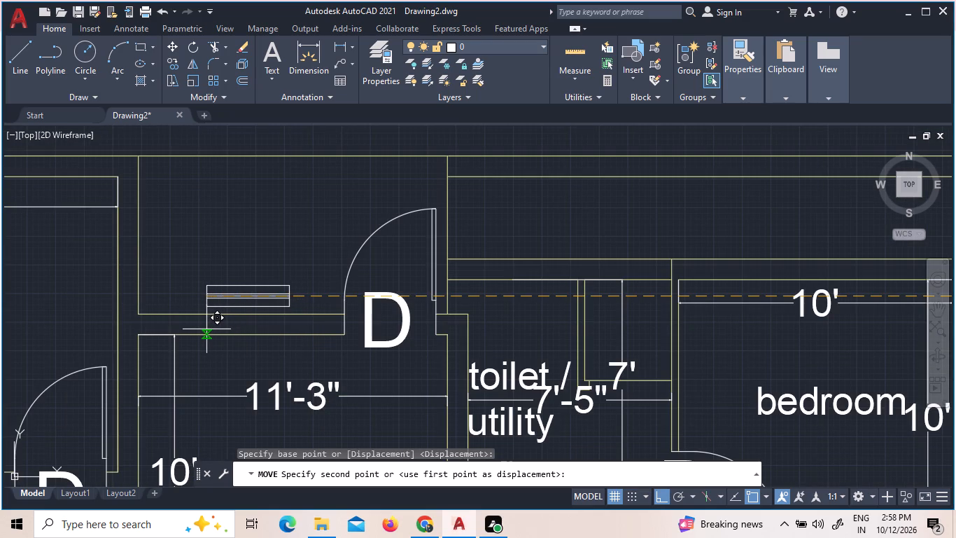
scroll(209, 328, "up", 2)
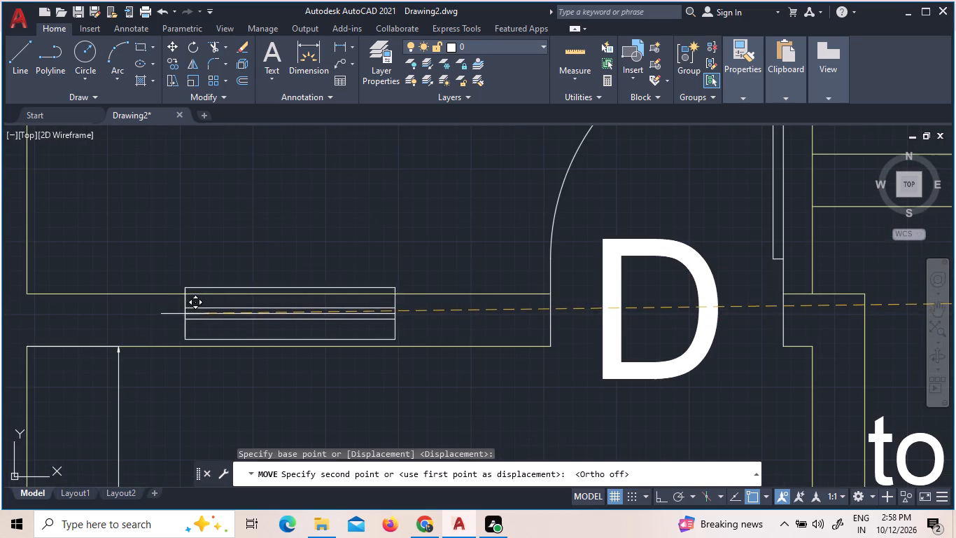
scroll(178, 321, "up", 2)
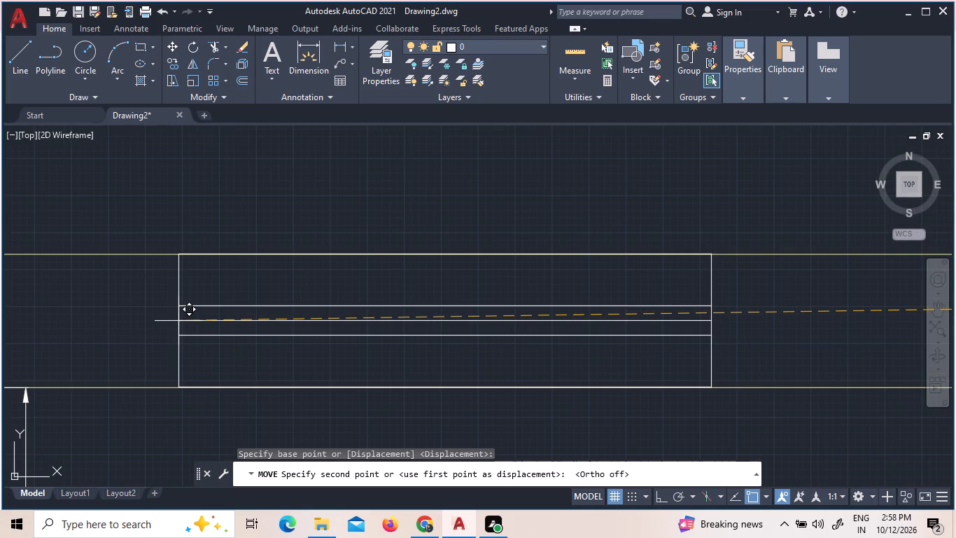
left_click(178, 321)
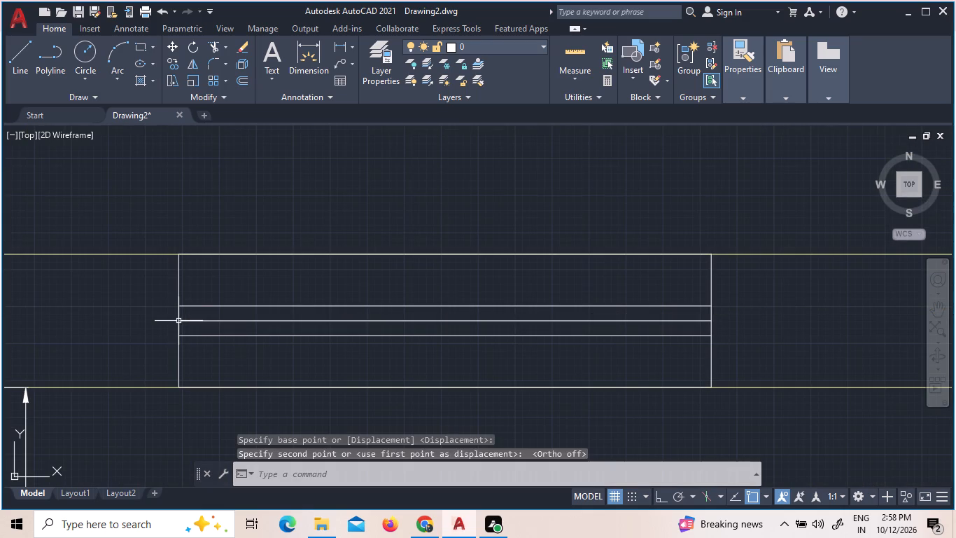
key("Escape")
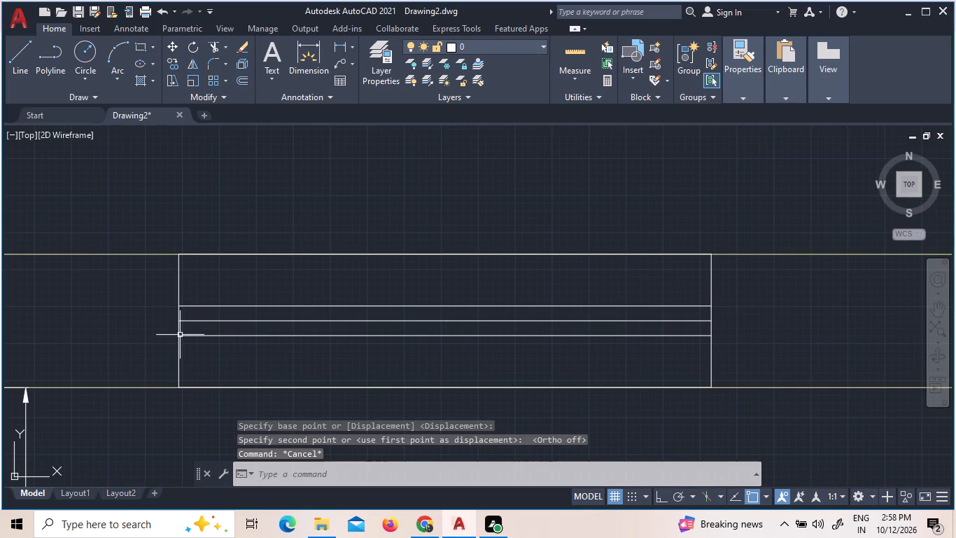
Move the kitchen's north-wall window symbol down so its lower-left corner lies exactly on the wall's inner line.
scroll(164, 375, "up", 7)
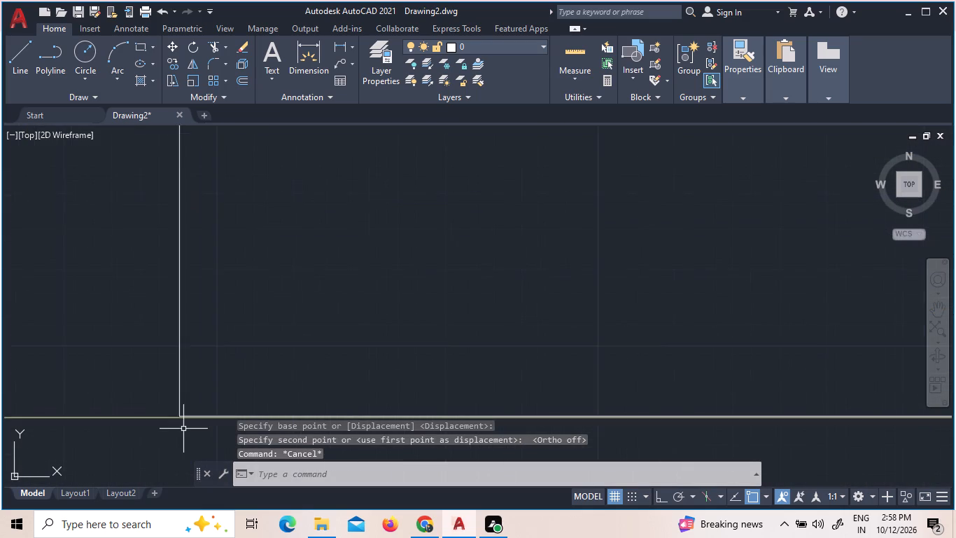
scroll(183, 429, "up", 1)
scroll(193, 395, "down", 7)
left_click_drag(227, 371, 203, 347)
left_click(157, 293)
scroll(192, 399, "up", 2)
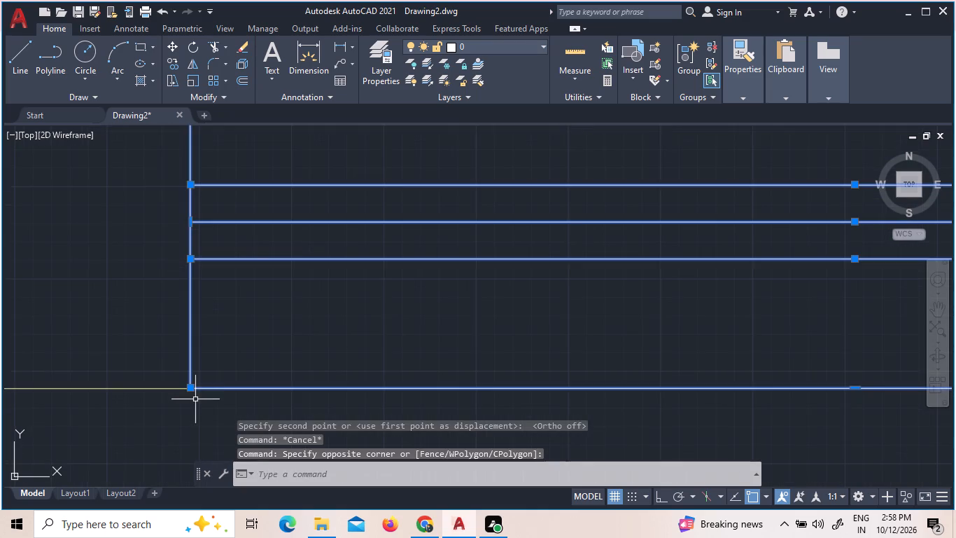
scroll(199, 390, "up", 4)
scroll(129, 380, "up", 4)
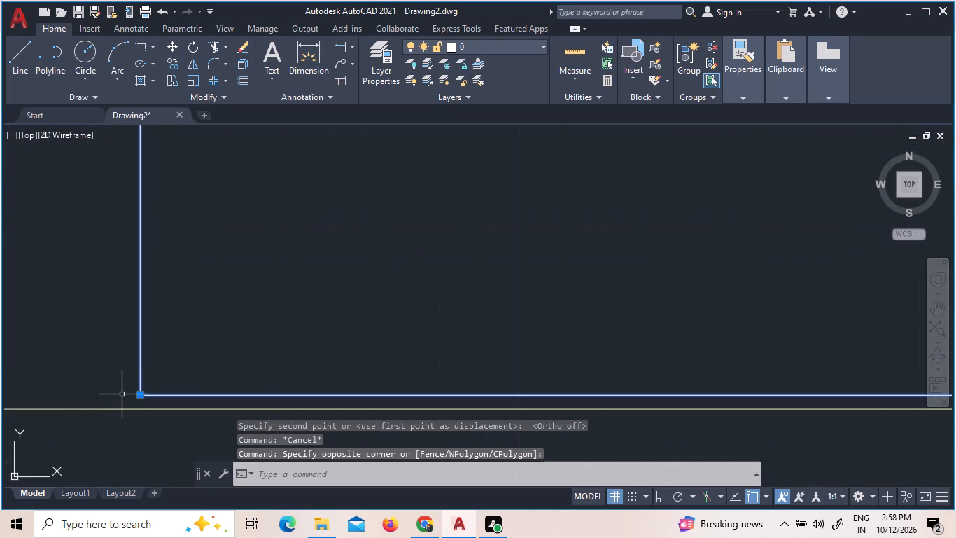
scroll(140, 407, "up", 3)
right_click(153, 401)
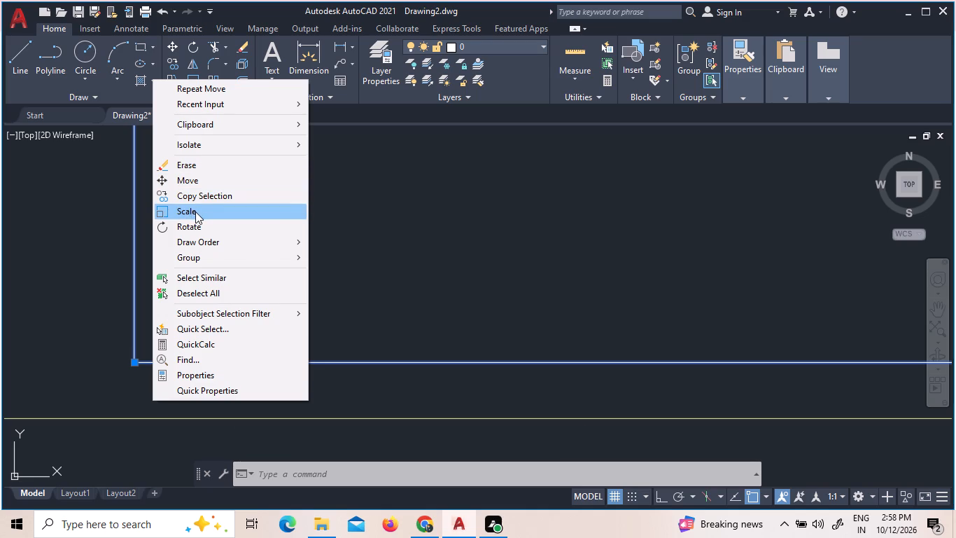
left_click(204, 174)
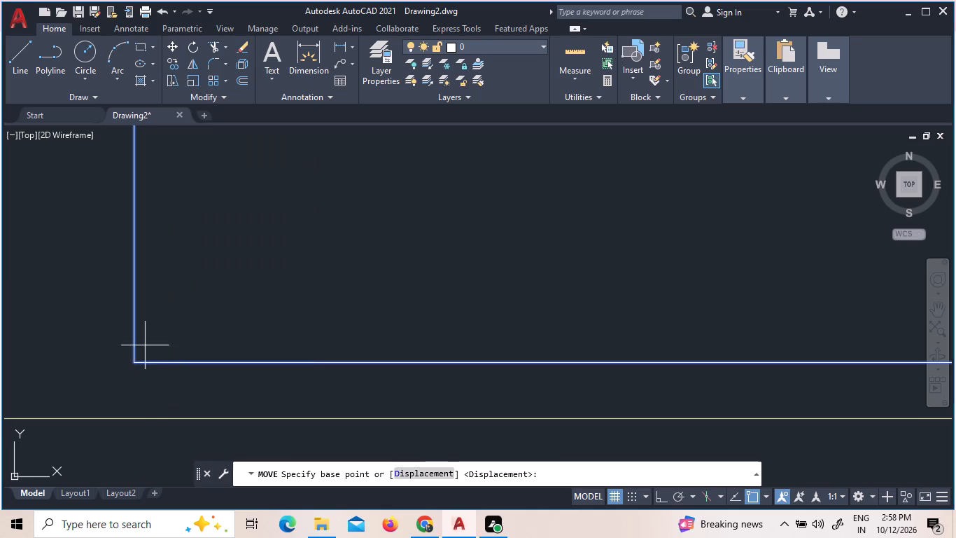
left_click(136, 364)
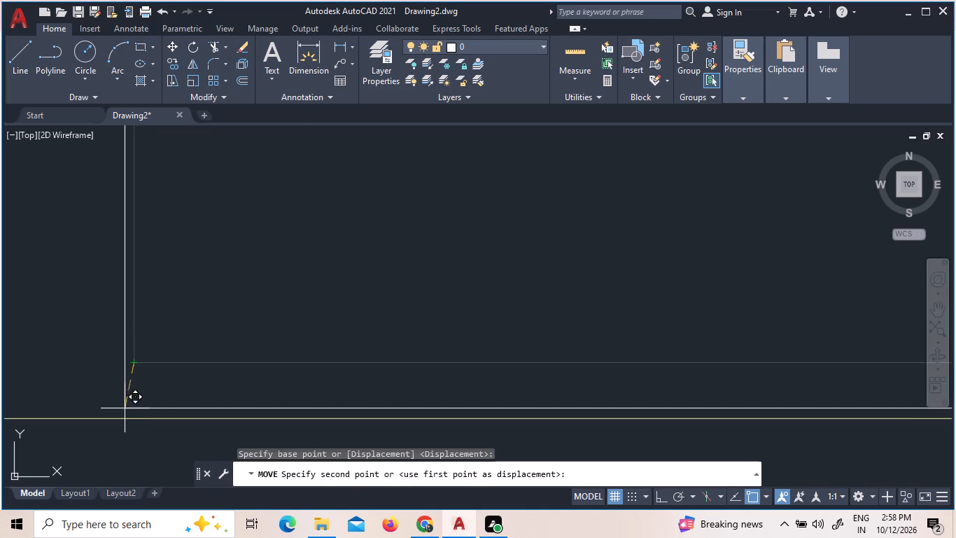
left_click(132, 418)
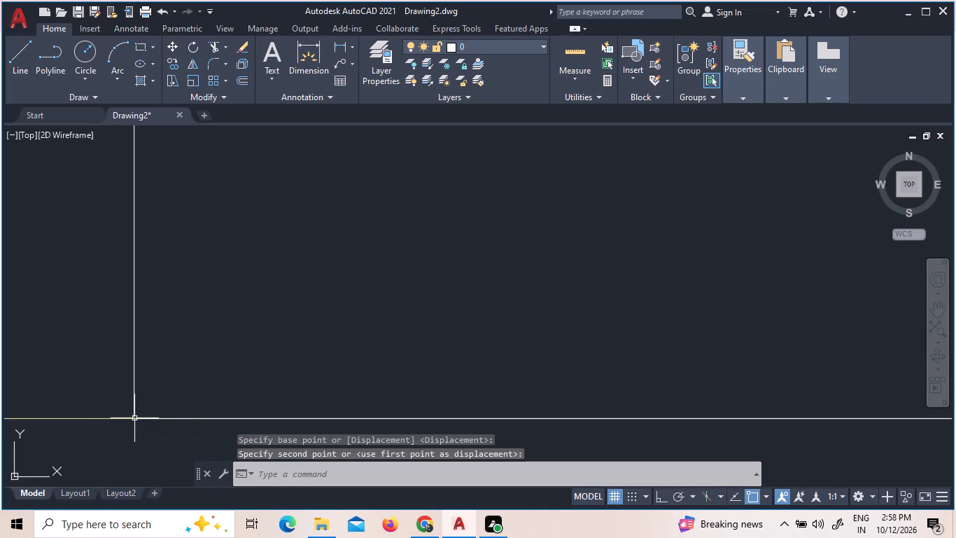
Examine how the kitchen window symbol's left corners line up with the north wall's inner and outer lines.
scroll(189, 401, "down", 15)
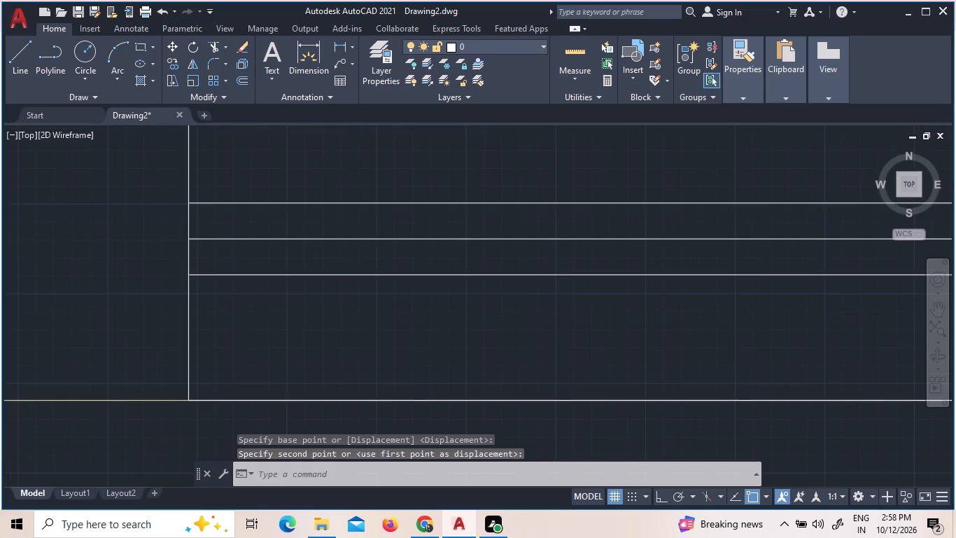
scroll(157, 174, "up", 3)
scroll(274, 268, "up", 2)
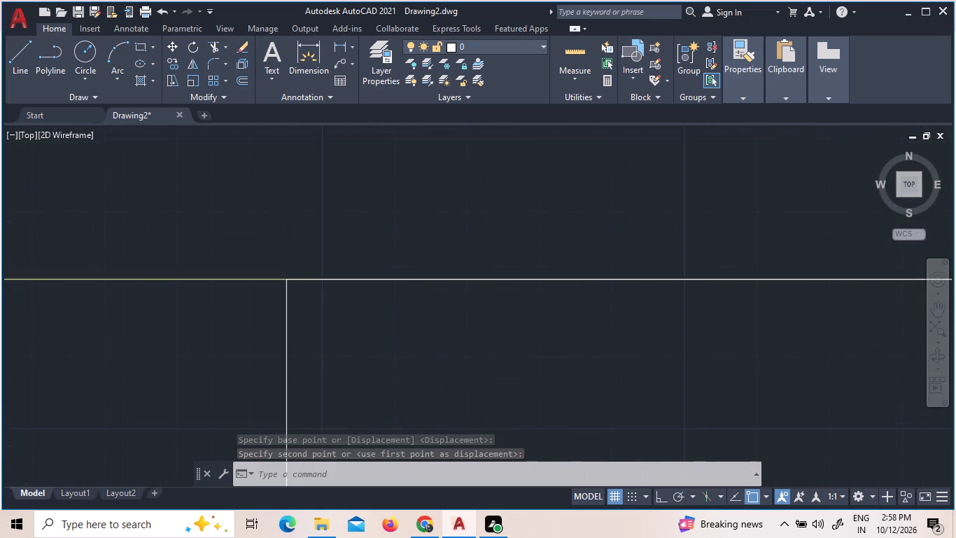
scroll(319, 292, "up", 3)
scroll(202, 247, "up", 3)
scroll(202, 251, "down", 7)
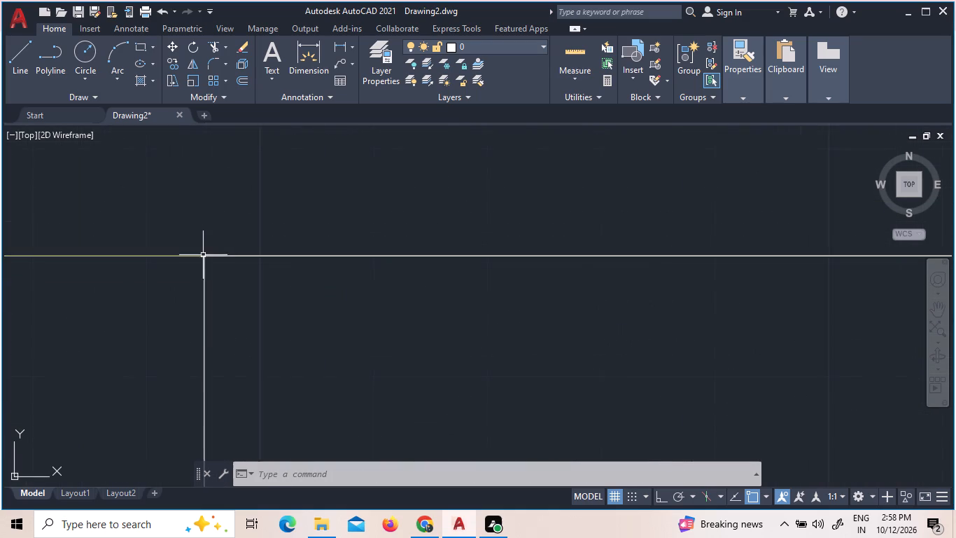
scroll(203, 255, "down", 12)
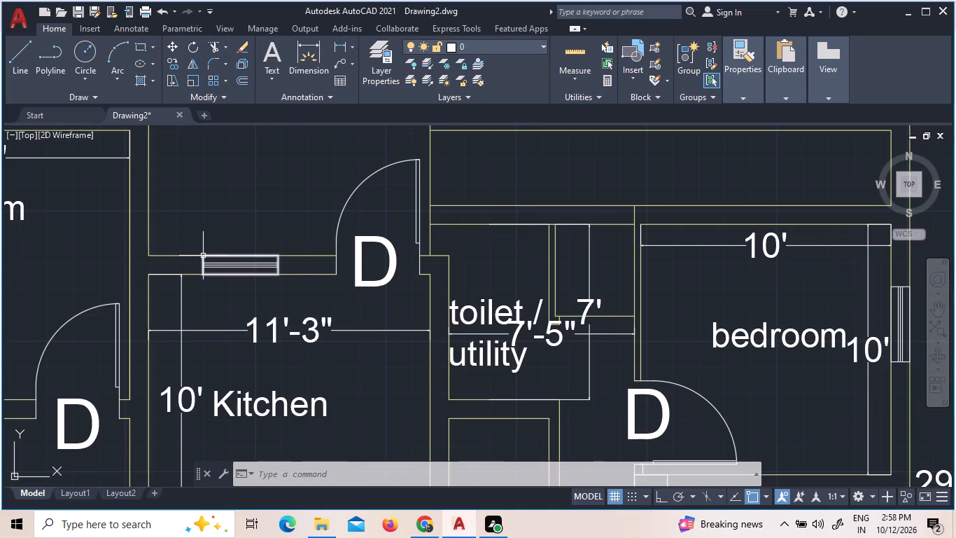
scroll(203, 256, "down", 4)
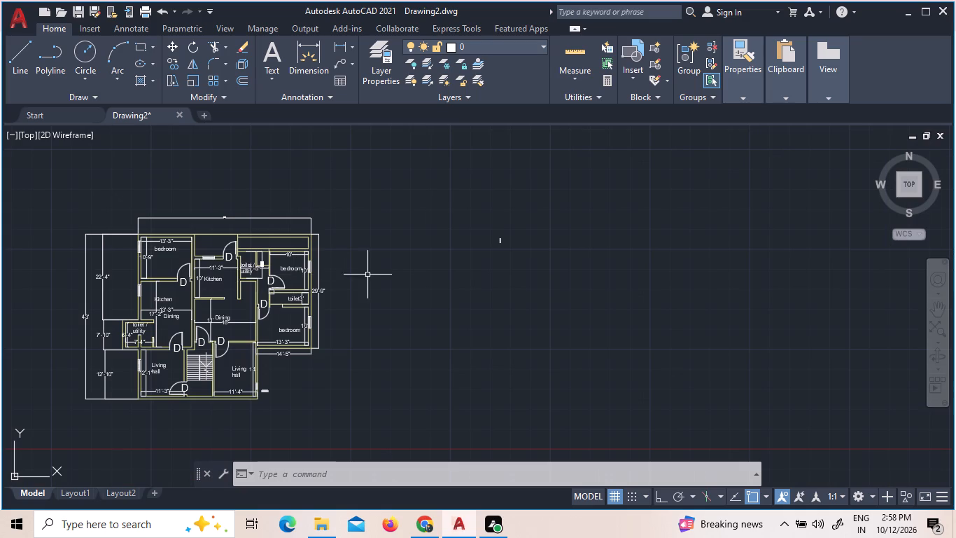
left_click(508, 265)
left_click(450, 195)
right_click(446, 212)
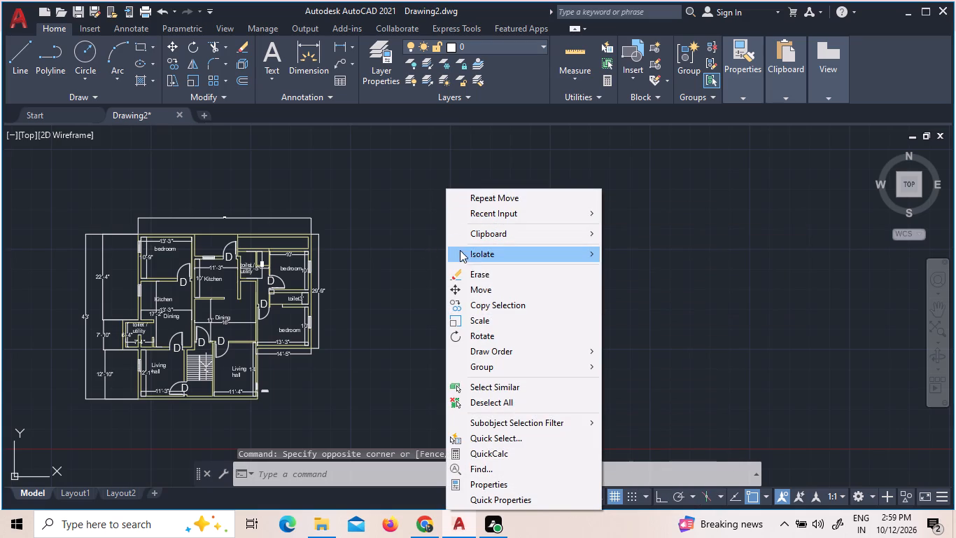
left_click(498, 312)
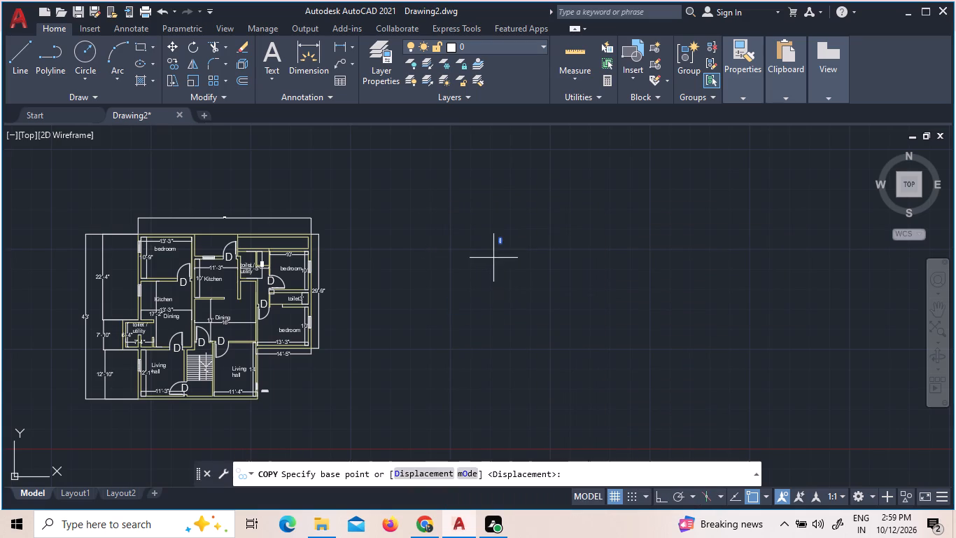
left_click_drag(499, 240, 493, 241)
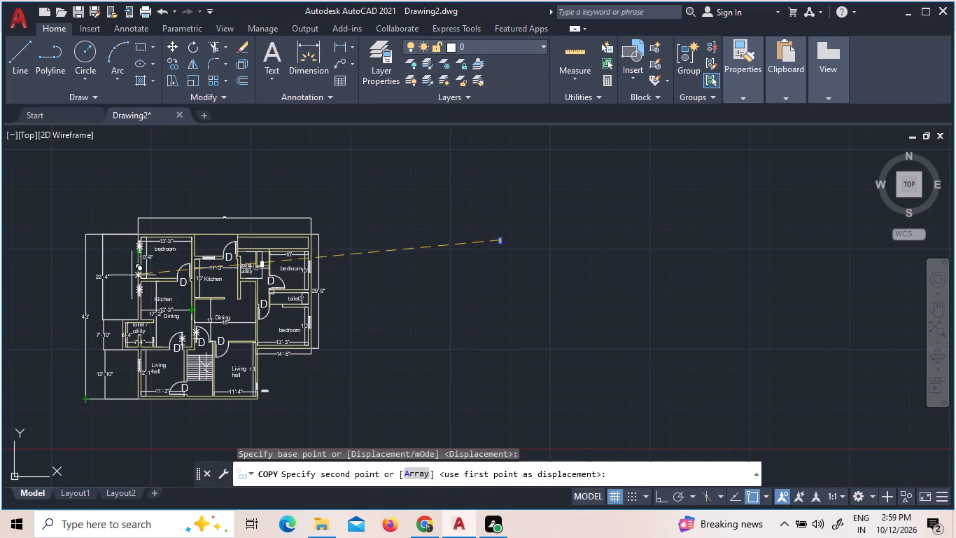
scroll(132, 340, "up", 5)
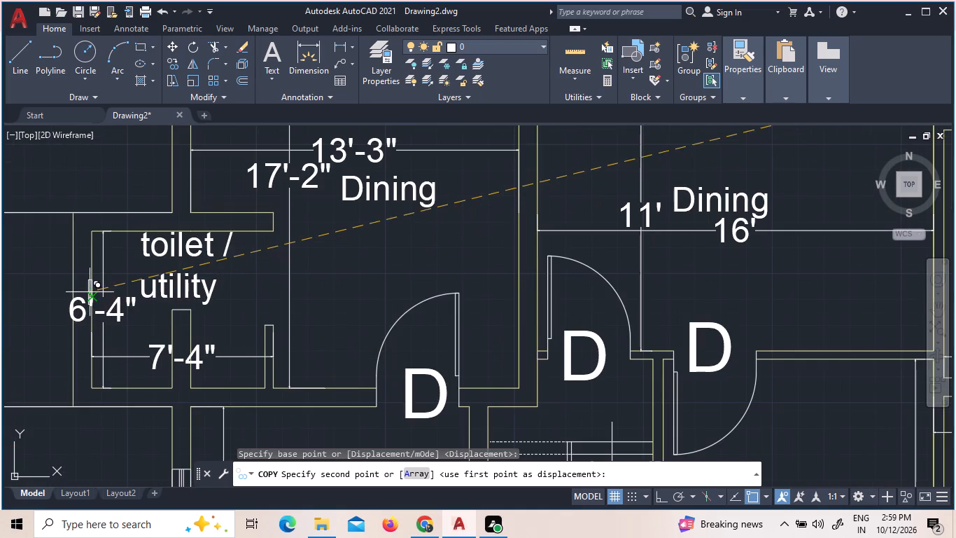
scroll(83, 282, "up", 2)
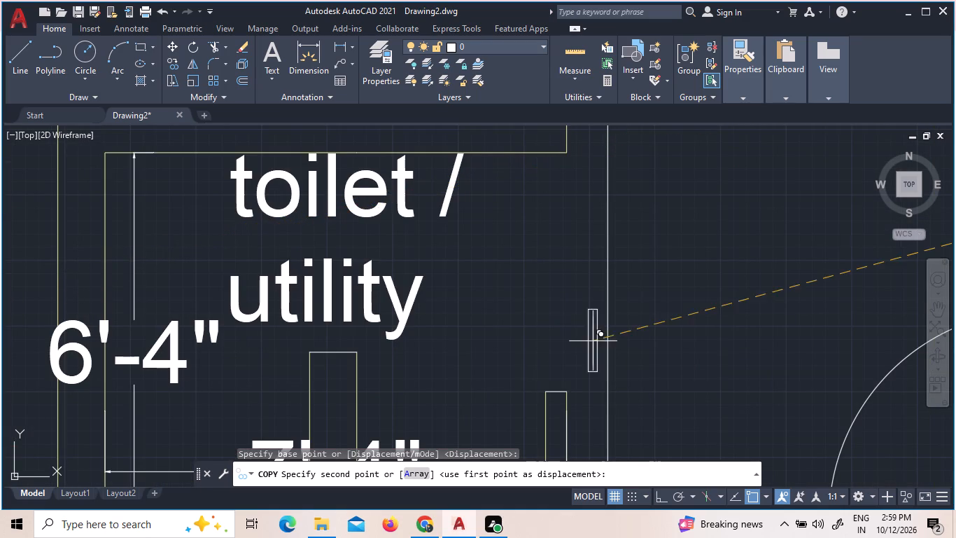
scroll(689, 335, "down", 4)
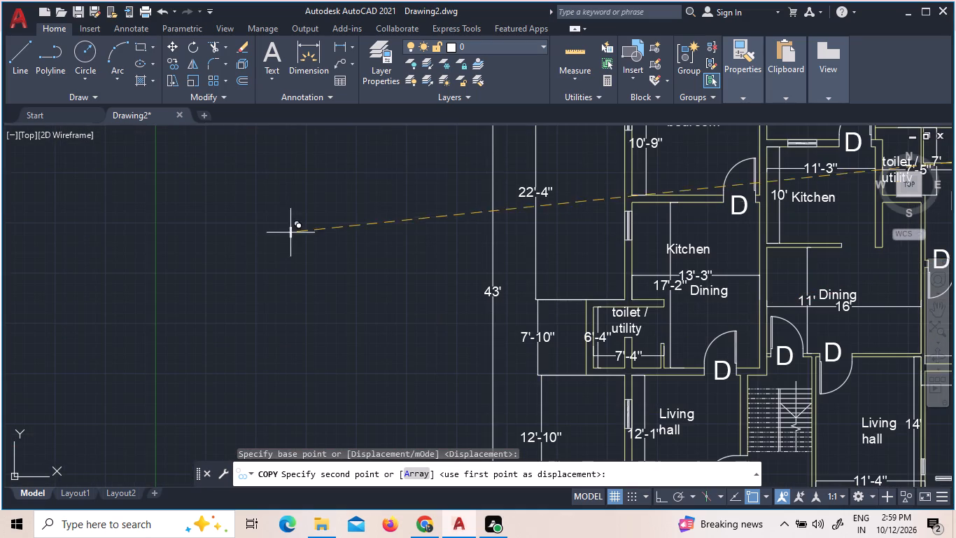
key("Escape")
Measure the width of the small spare ventilator symbol east of the plan across its upper edge with a linear dimension.
scroll(455, 270, "down", 2)
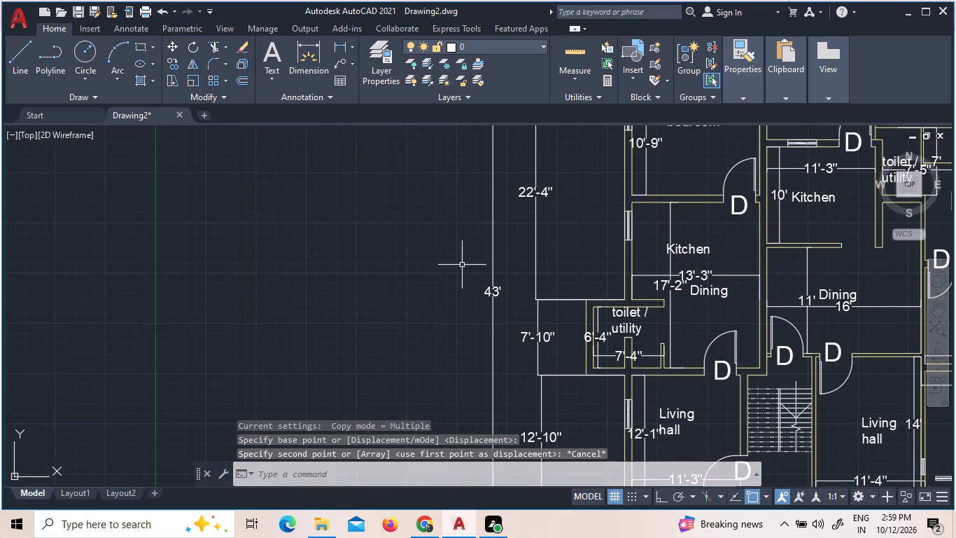
scroll(462, 265, "down", 4)
scroll(606, 251, "up", 5)
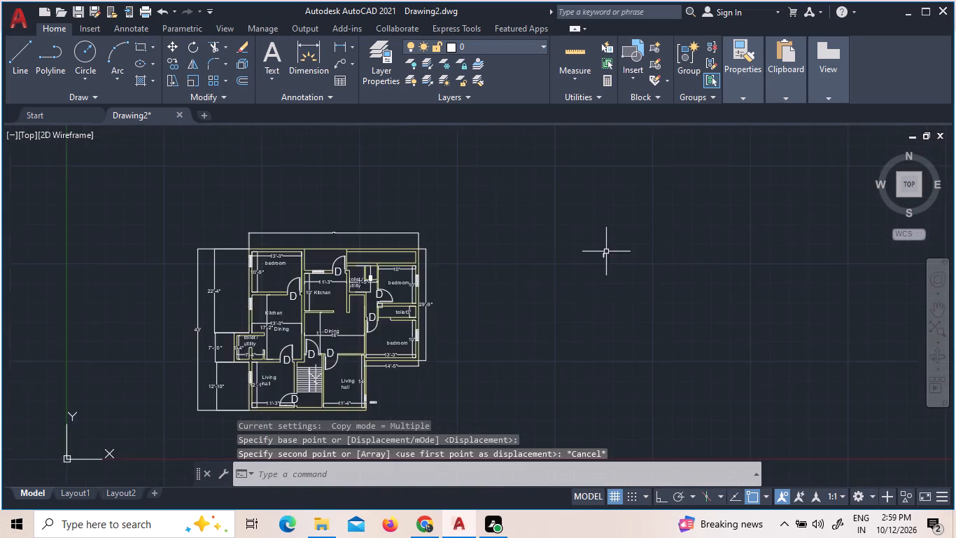
scroll(611, 264, "up", 6)
left_click(579, 319)
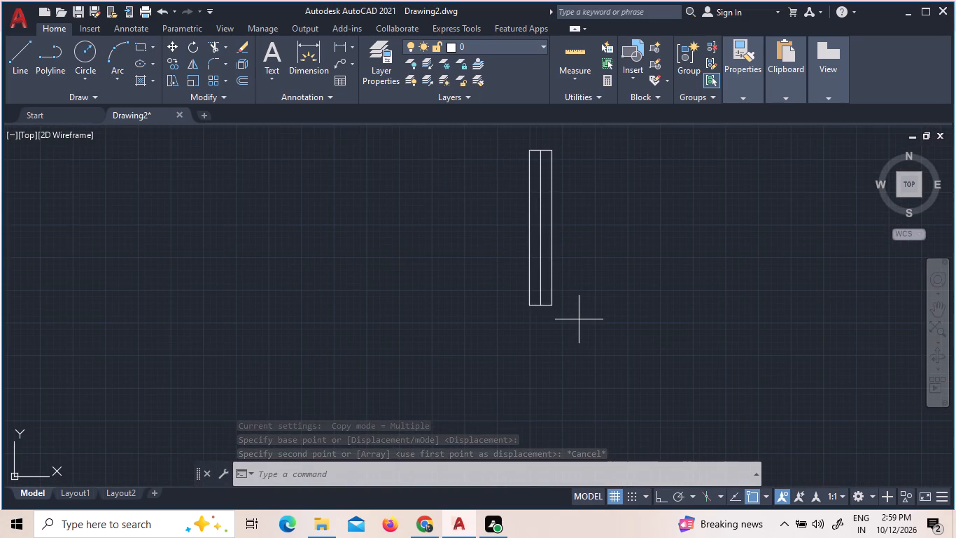
left_click(451, 140)
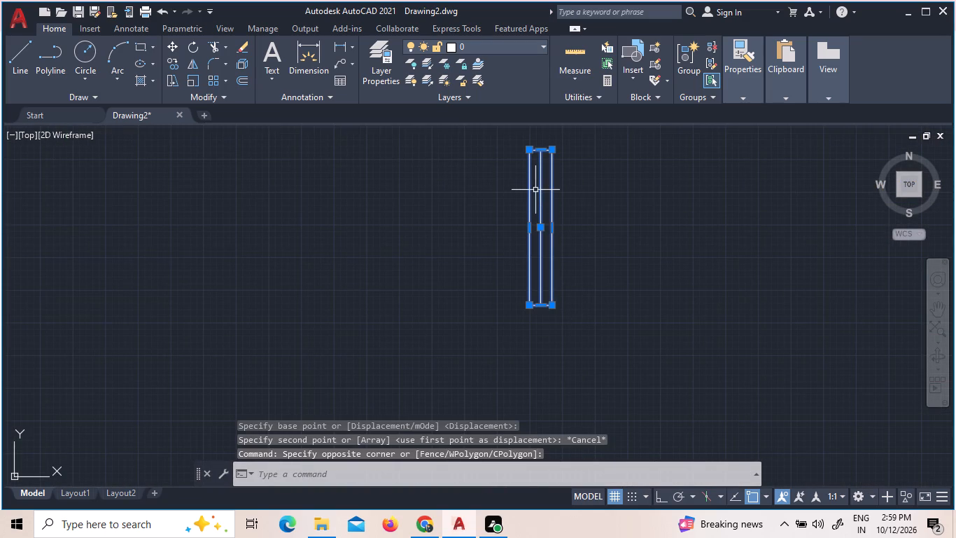
left_click(345, 46)
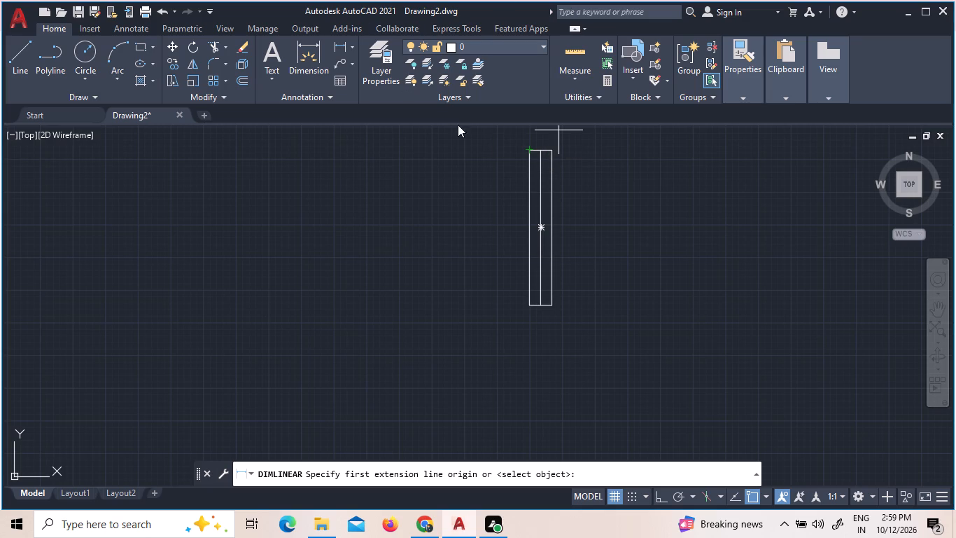
left_click(529, 151)
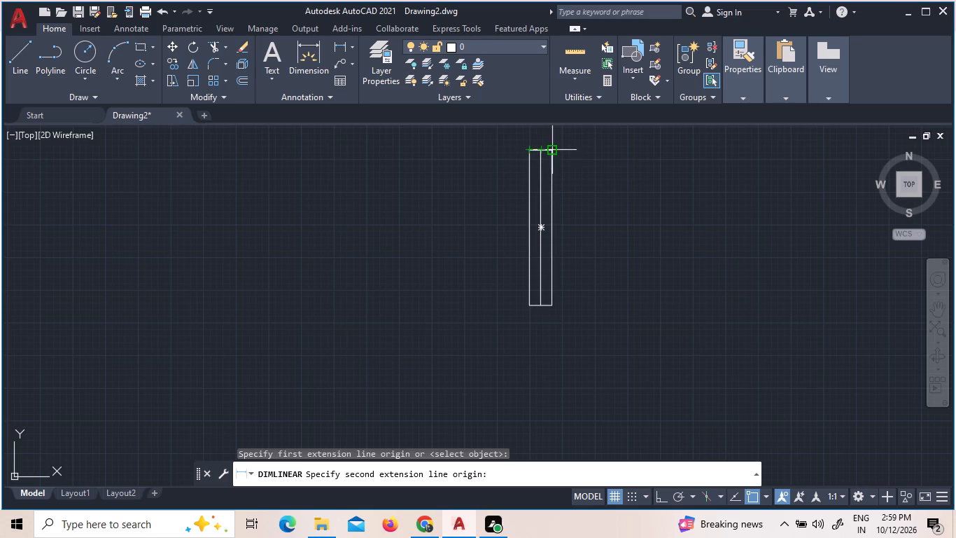
left_click(553, 153)
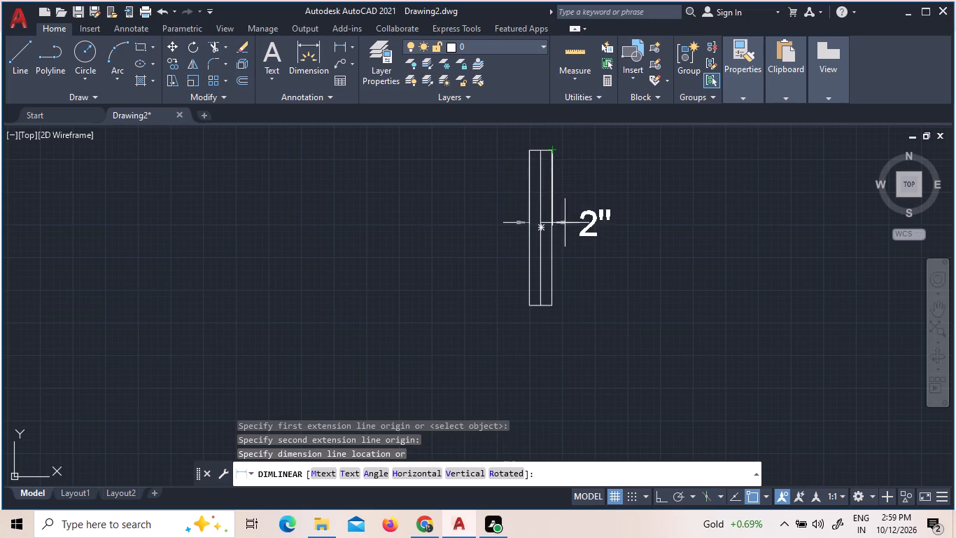
key("Escape")
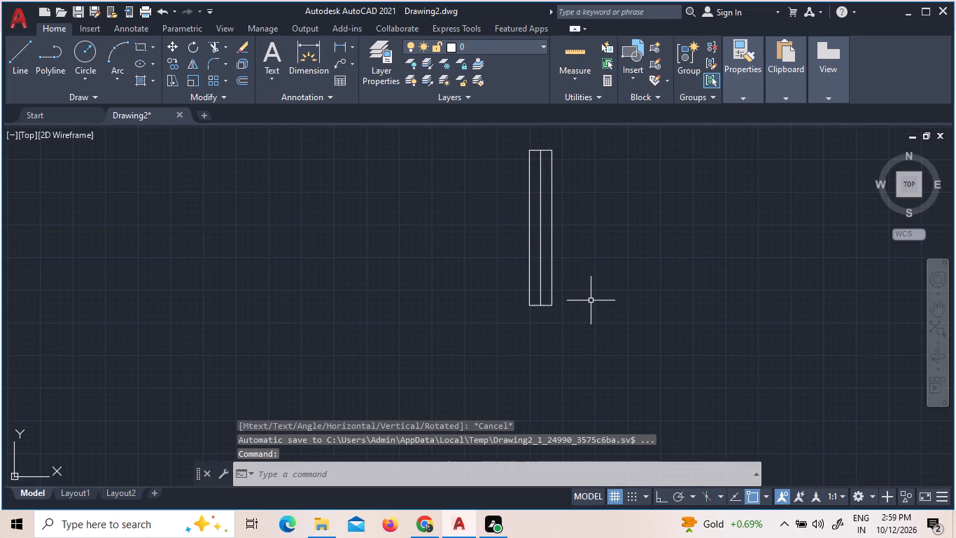
Erase the small spare ventilator symbol east of the plan.
left_click_drag(610, 326, 495, 298)
left_click(392, 196)
key("Delete")
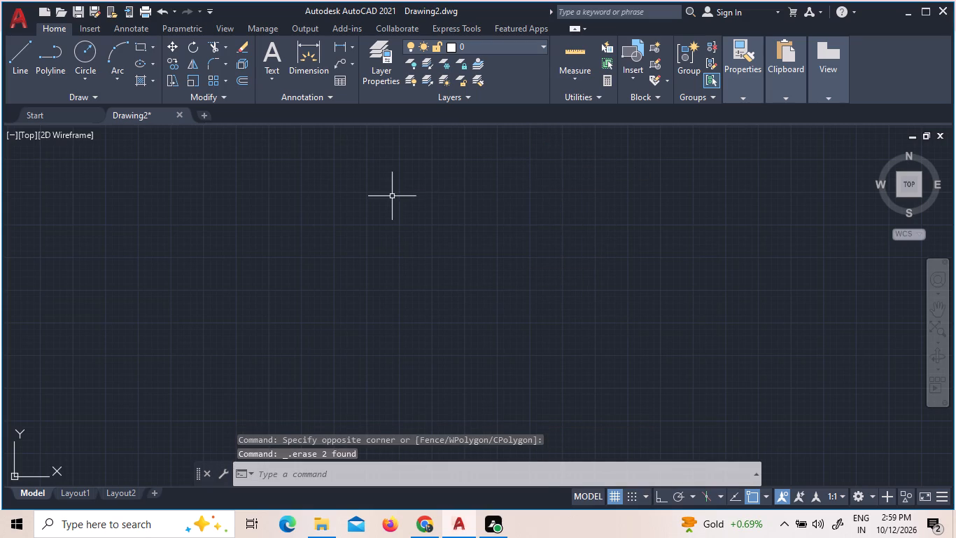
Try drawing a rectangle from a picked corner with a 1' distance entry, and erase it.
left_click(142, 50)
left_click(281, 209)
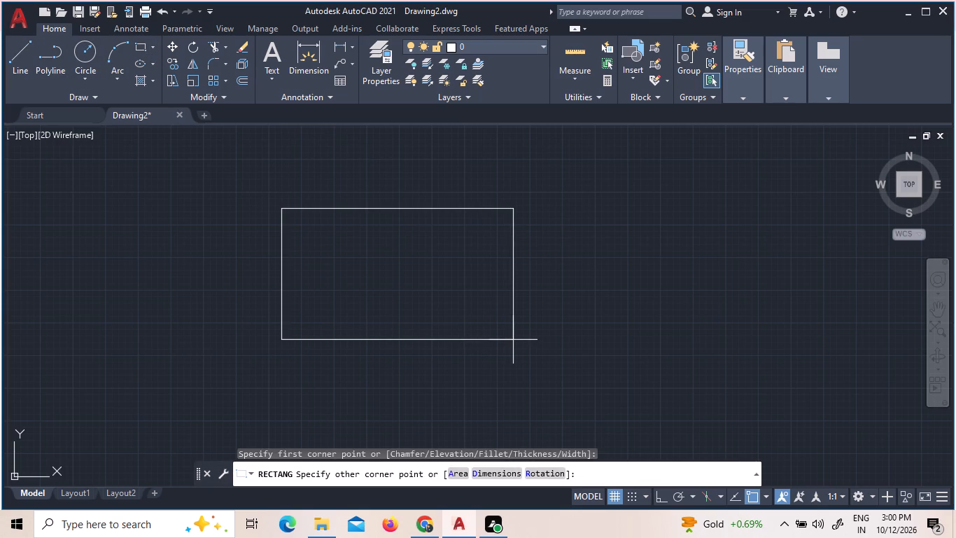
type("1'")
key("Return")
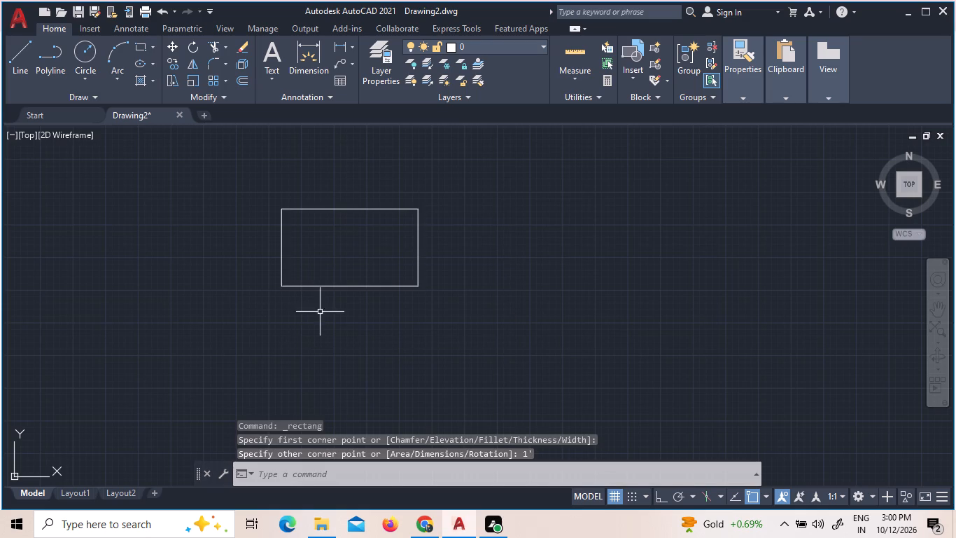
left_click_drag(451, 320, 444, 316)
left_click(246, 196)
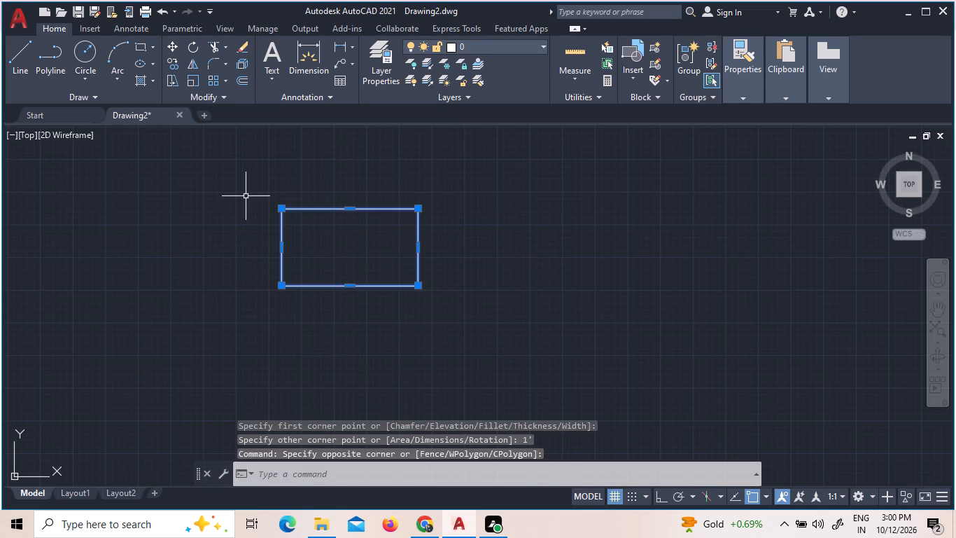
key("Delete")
Draw a horizontal rectangle 3' long and 9" wide in the empty area east of the plan.
left_click(138, 50)
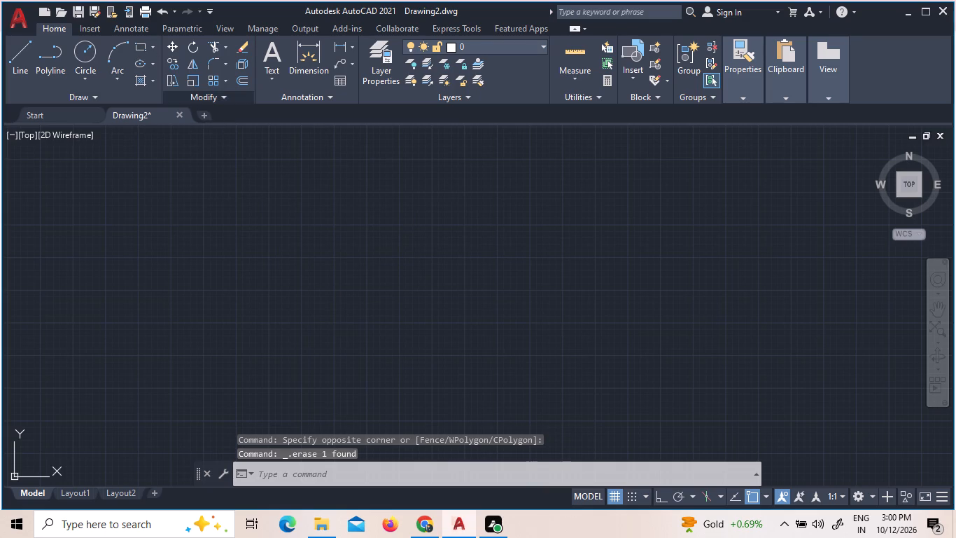
left_click(316, 268)
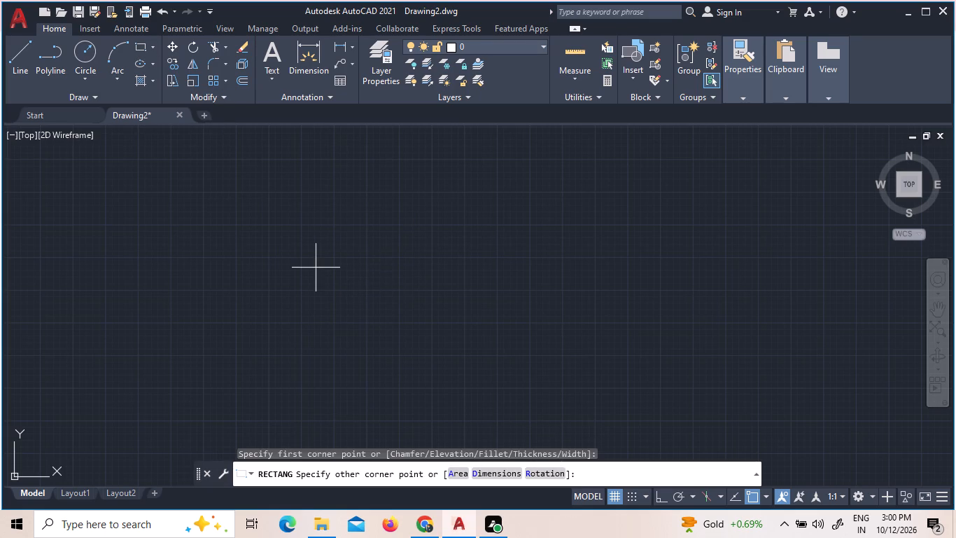
left_click(499, 476)
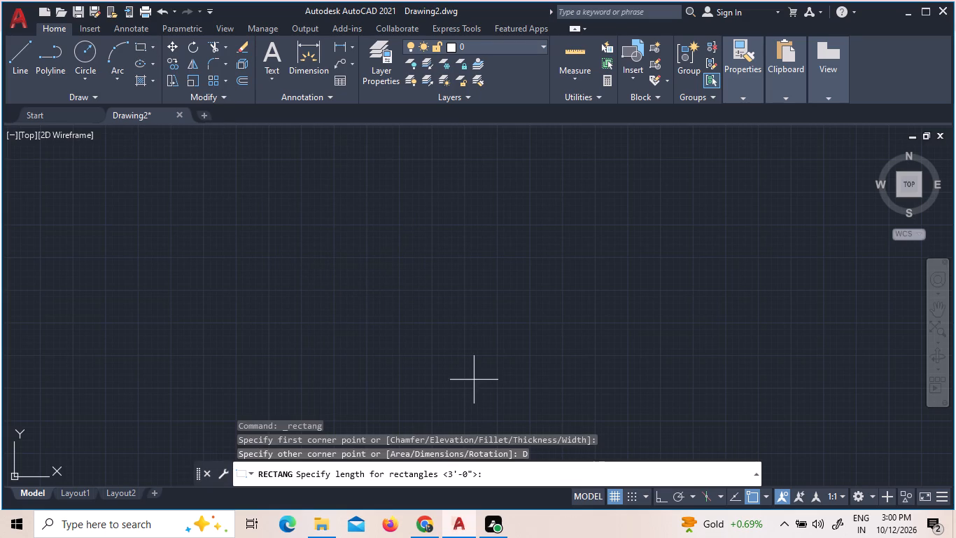
type("3'")
key("Return")
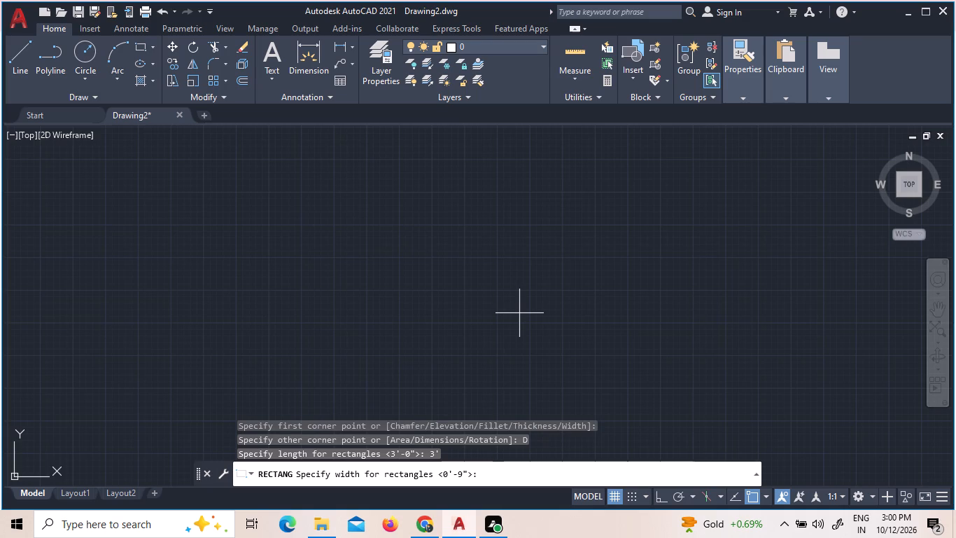
type("9\"")
key("Return")
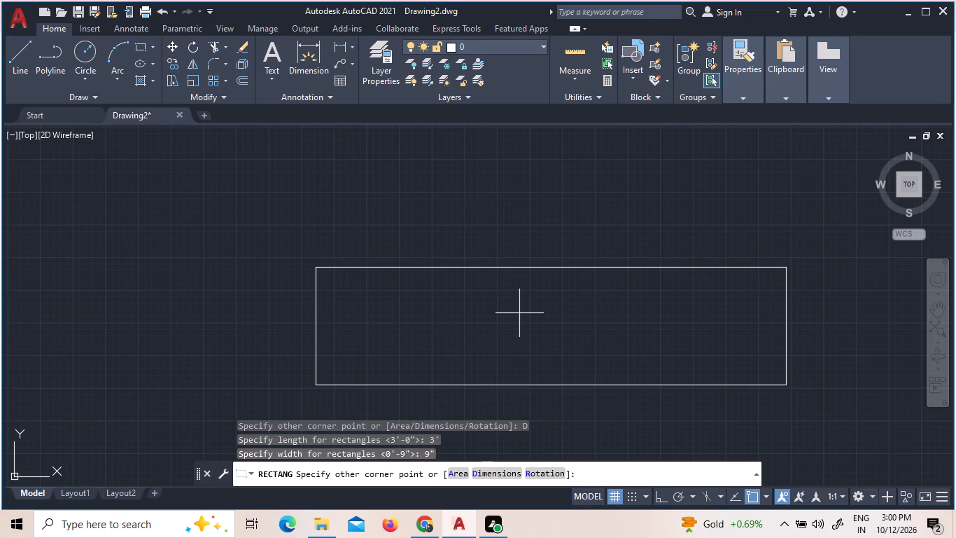
left_click(421, 394)
Draw a horizontal centre line between the midpoints of the rectangle's two short sides.
left_click(20, 61)
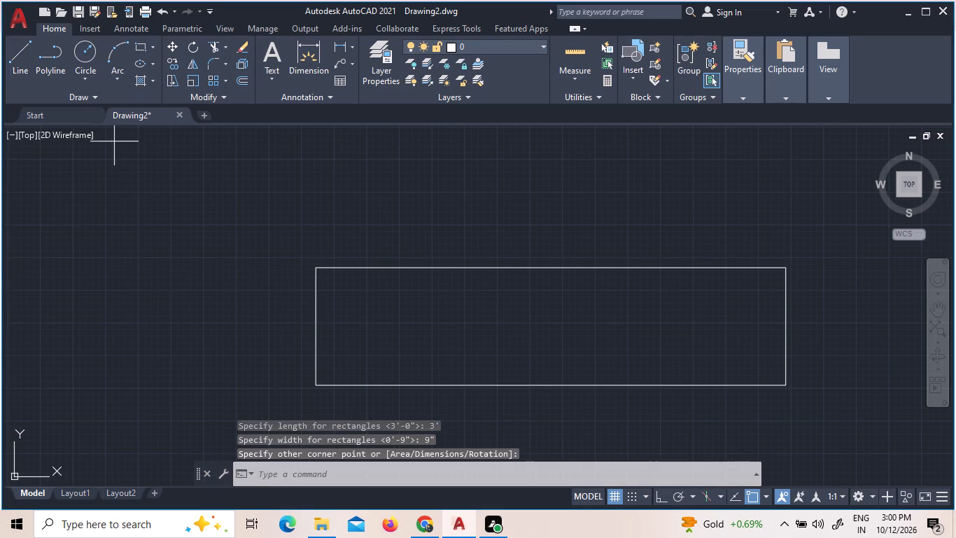
left_click(313, 324)
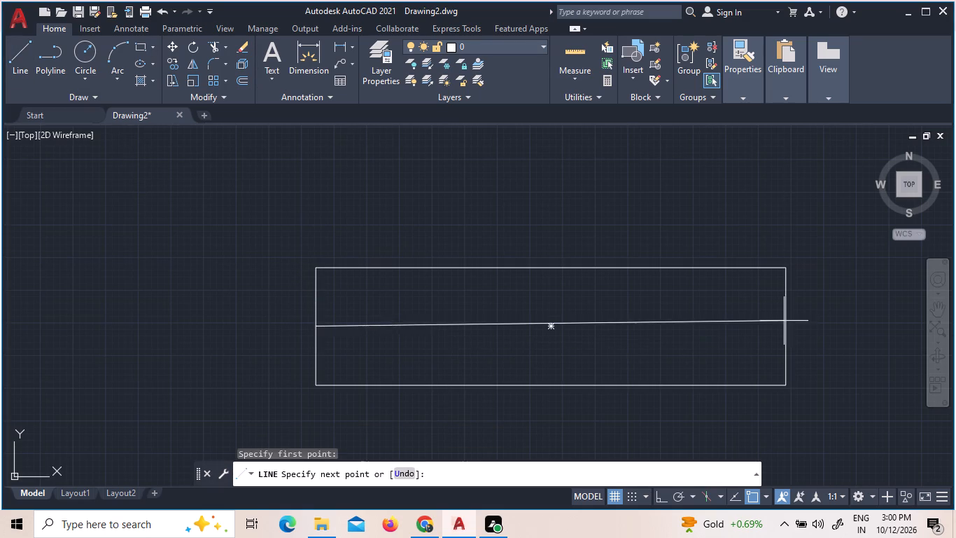
left_click(783, 326)
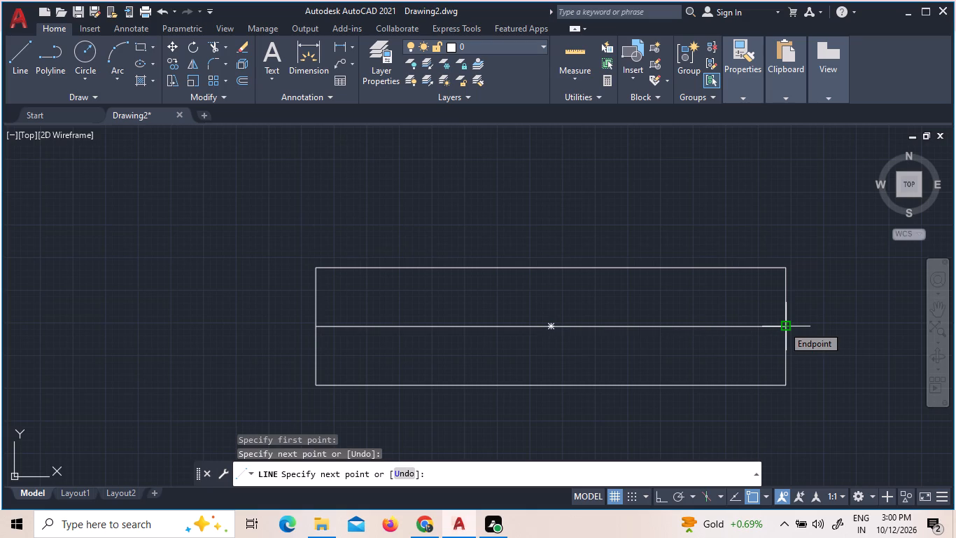
key("Escape")
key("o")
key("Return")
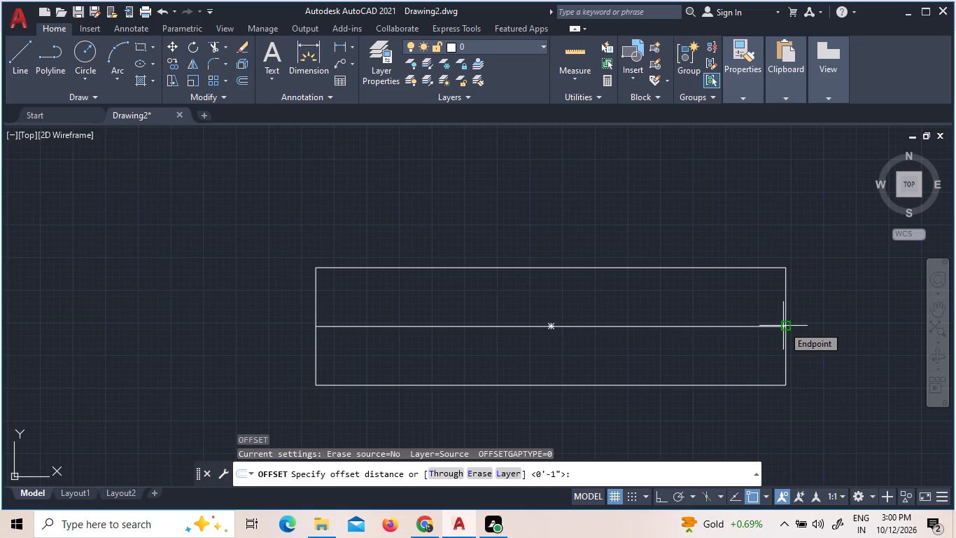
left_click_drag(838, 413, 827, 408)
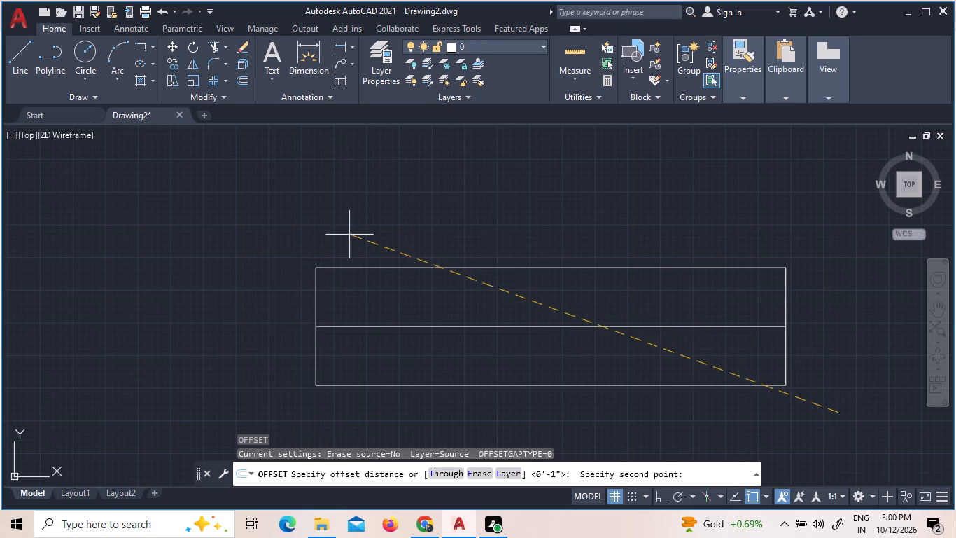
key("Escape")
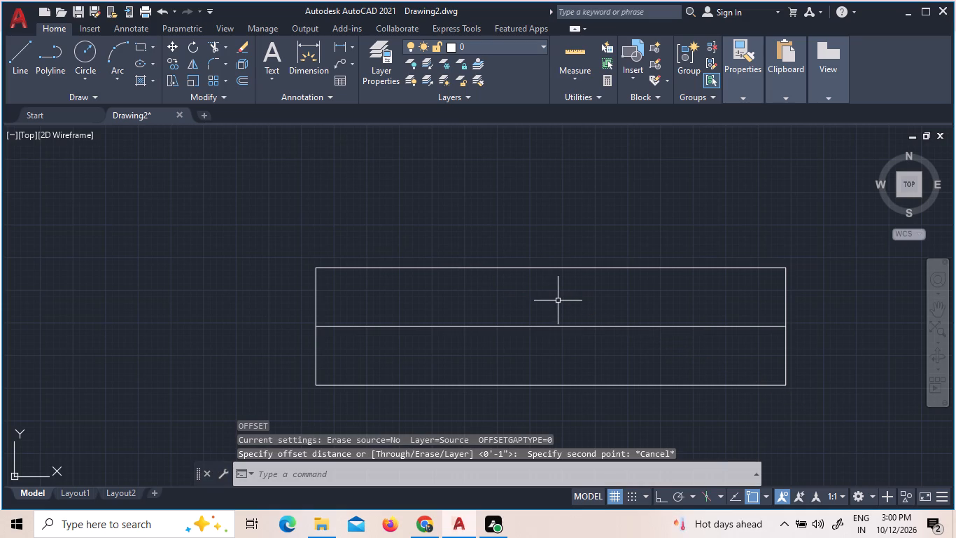
Rotate the rectangle and its centre line 90° about the rectangle's lower-left corner with Ortho on, so the symbol stands vertical.
left_click(817, 420)
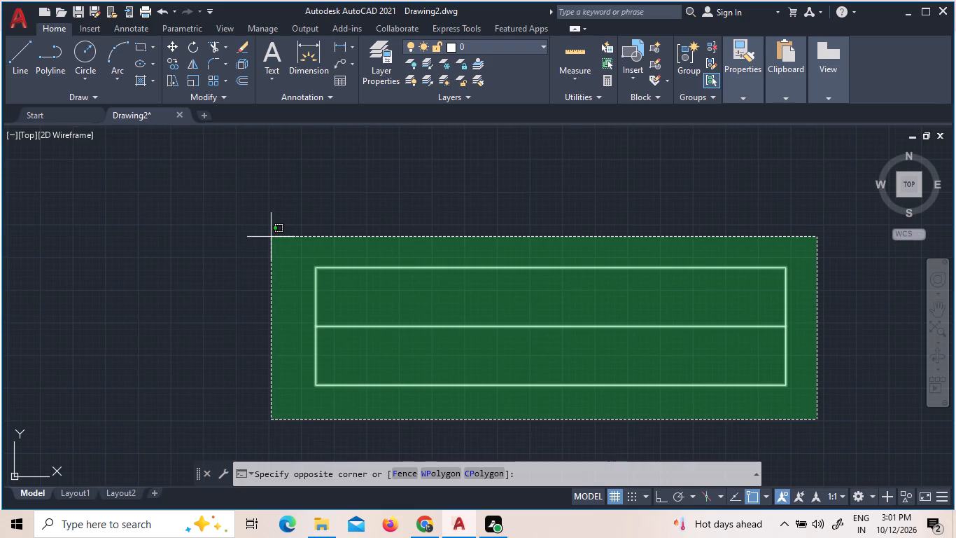
left_click(271, 237)
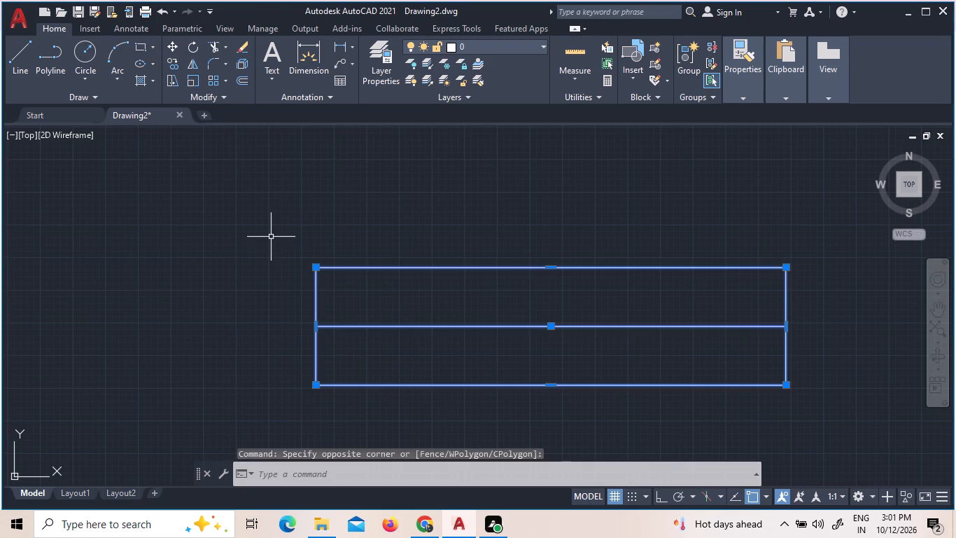
right_click(341, 230)
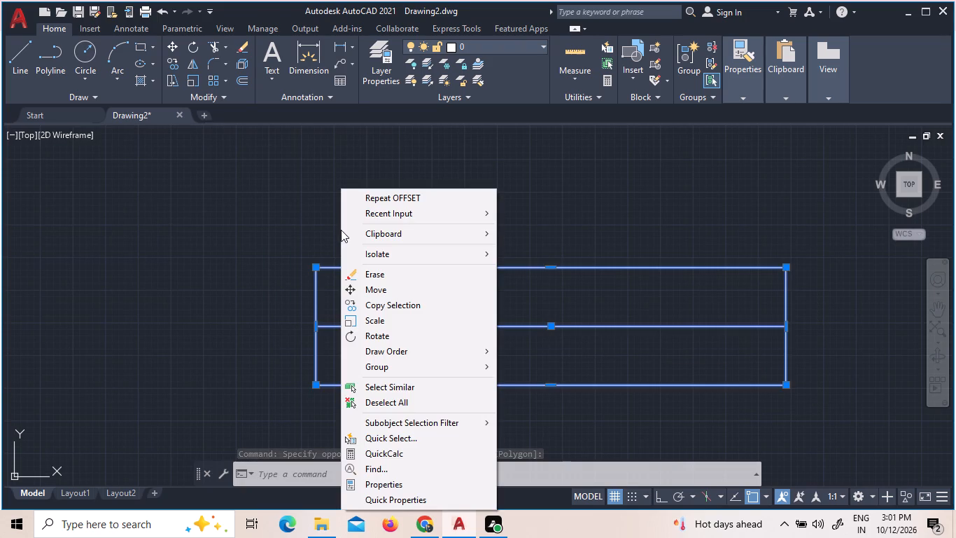
left_click(400, 343)
left_click(320, 388)
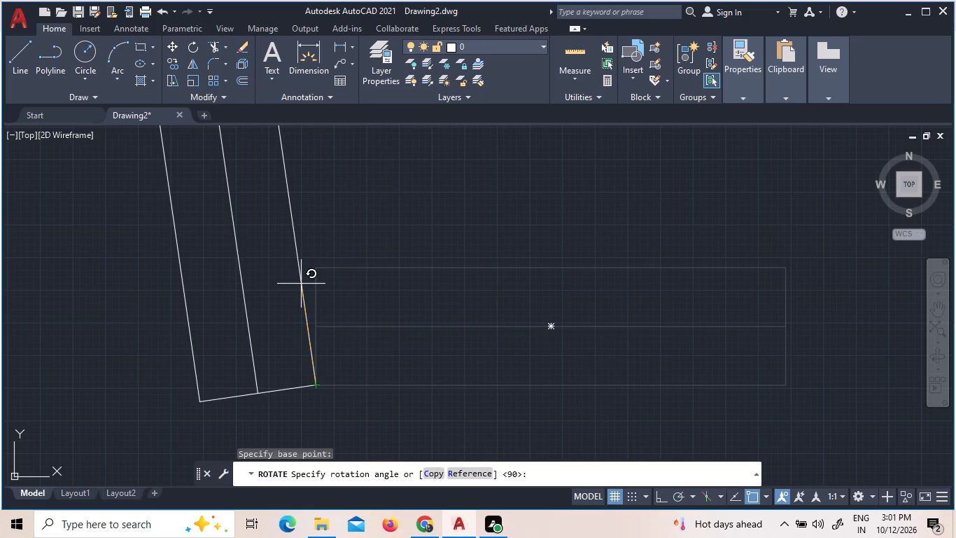
key("F8")
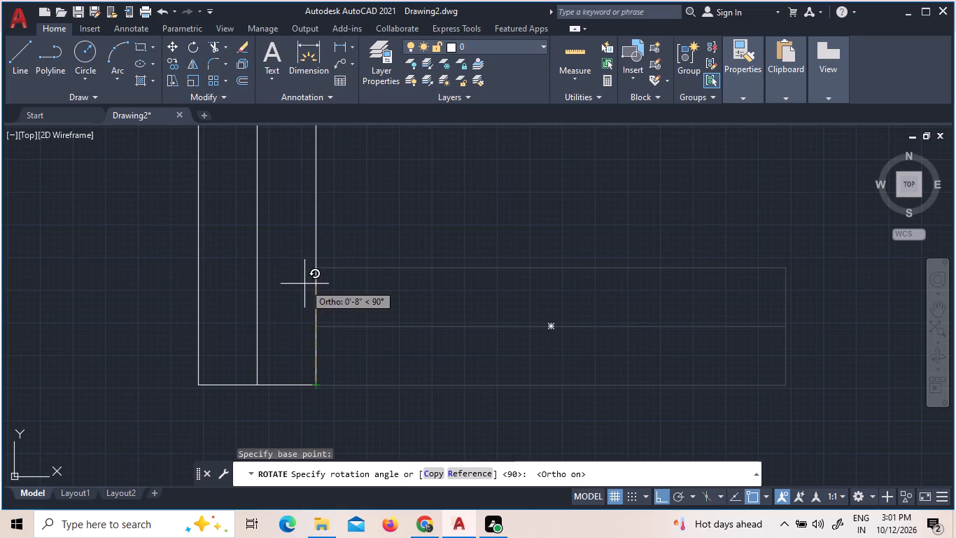
left_click(304, 284)
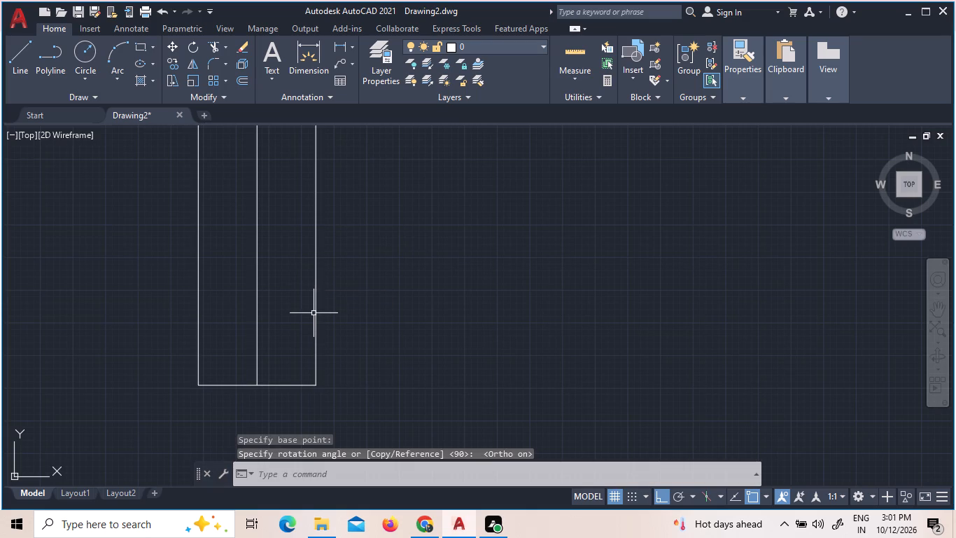
Move the vertical ventilator symbol into the west wall of the 7'-4" by 6'-4" toilet / utility, flush with the wall lines, with Ortho off.
left_click_drag(356, 400, 347, 396)
left_click(101, 271)
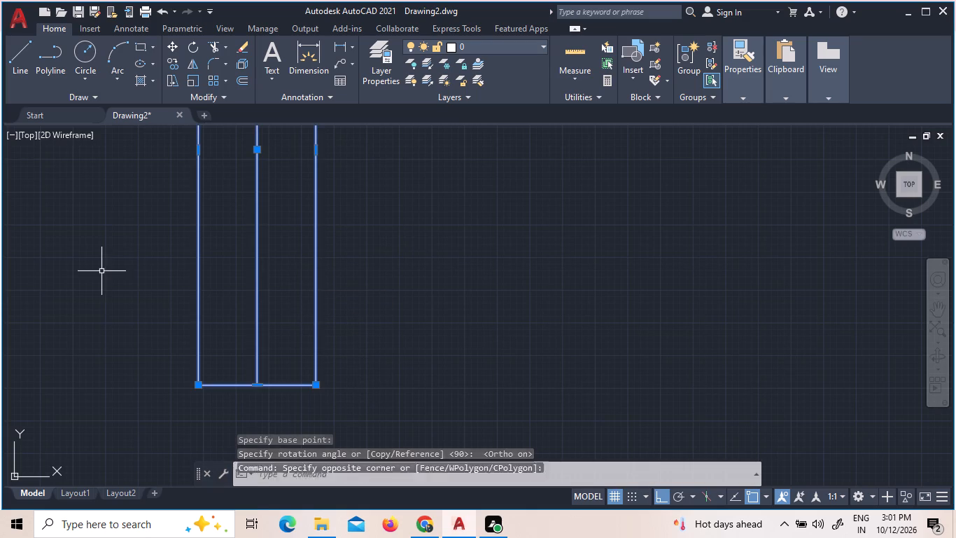
right_click(101, 271)
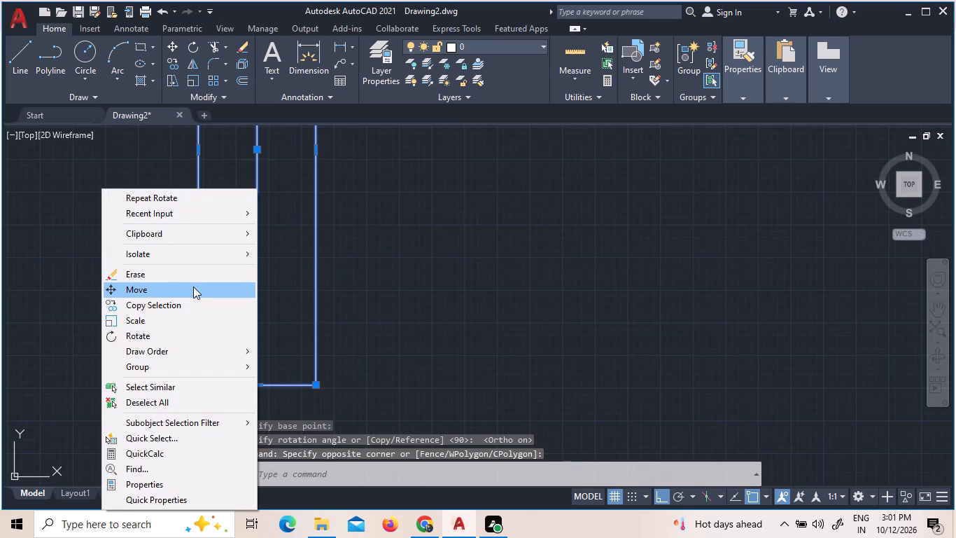
left_click(193, 287)
left_click(217, 286)
scroll(170, 328, "down", 3)
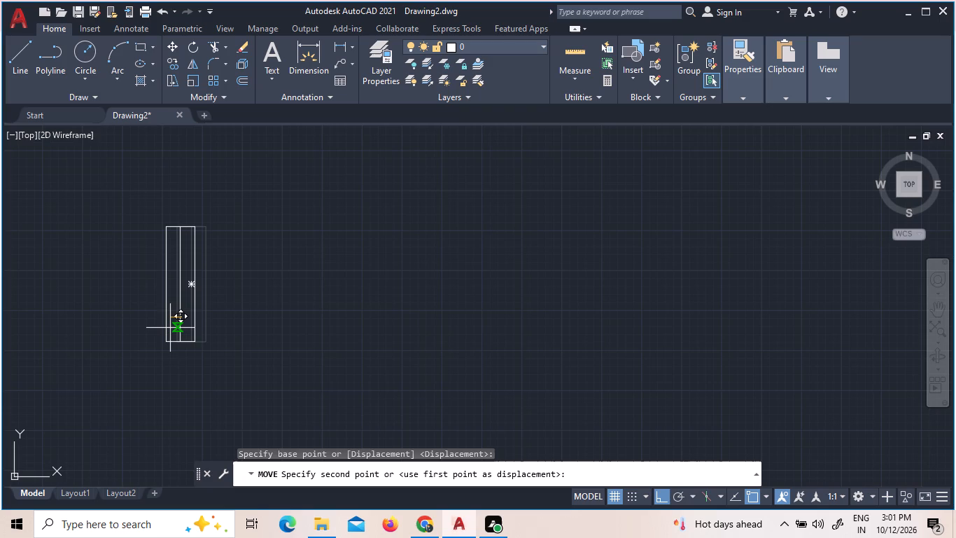
scroll(170, 328, "down", 2)
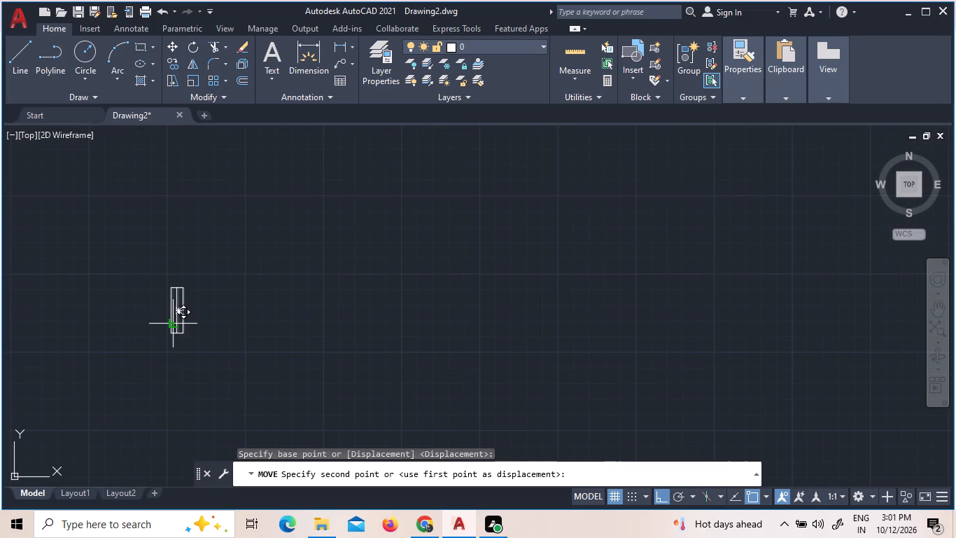
scroll(173, 327, "down", 2)
scroll(123, 319, "up", 2)
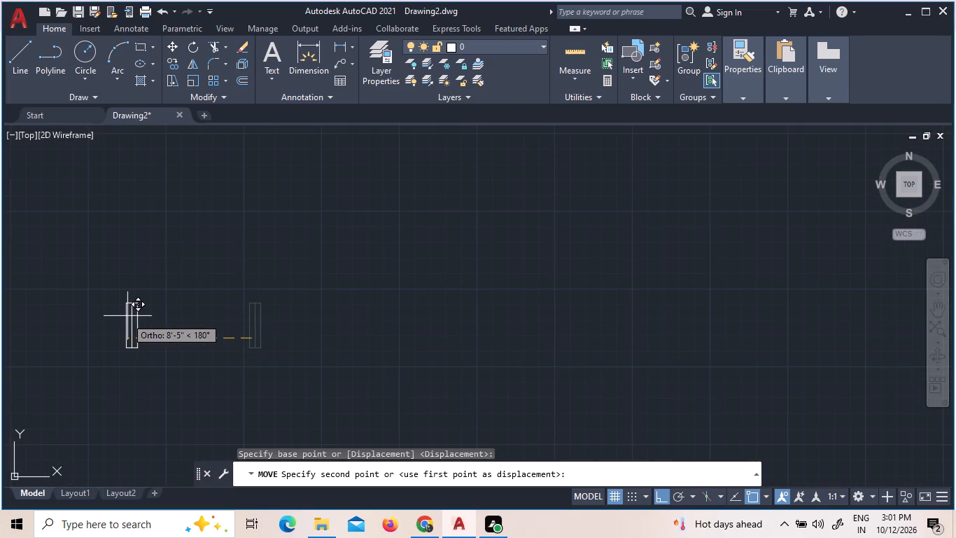
scroll(139, 315, "up", 2)
scroll(139, 315, "down", 8)
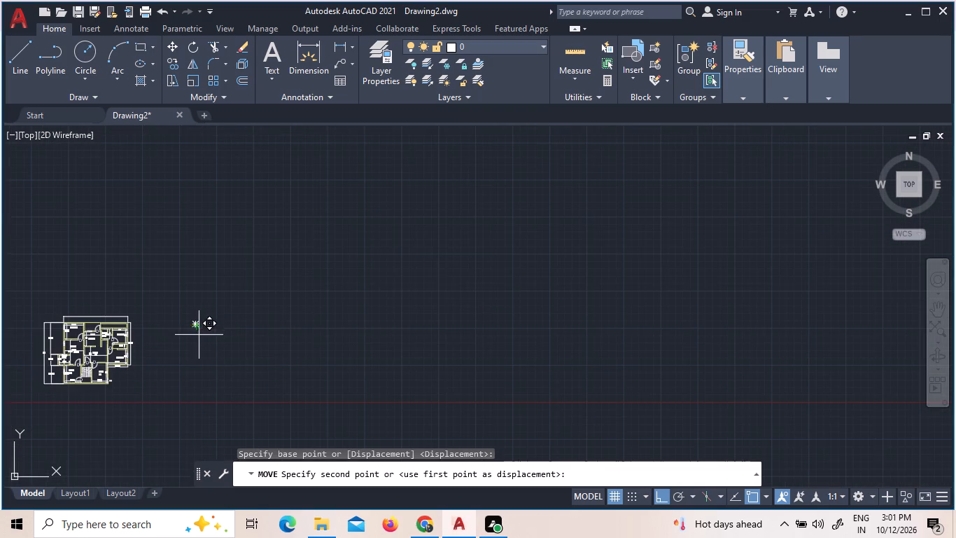
scroll(8, 357, "up", 1)
scroll(65, 346, "up", 3)
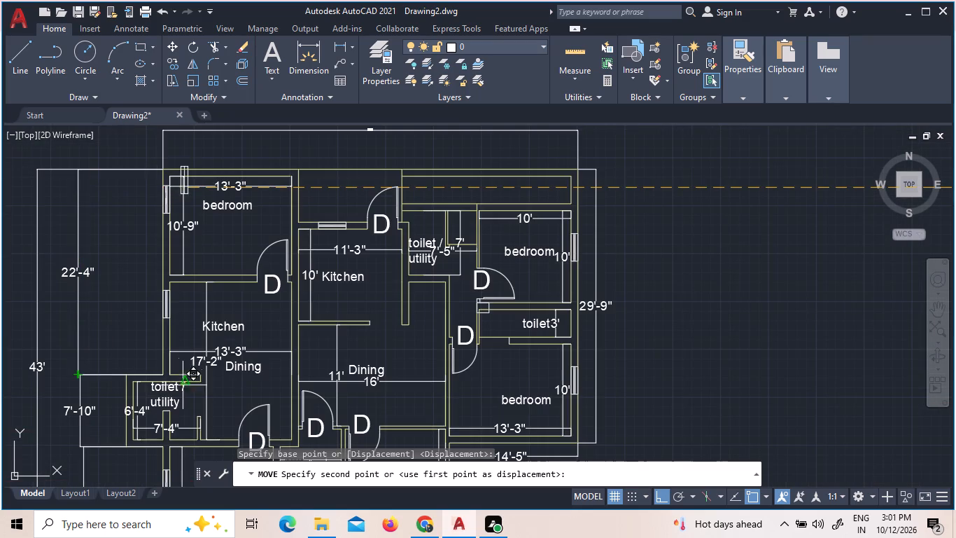
key("F8")
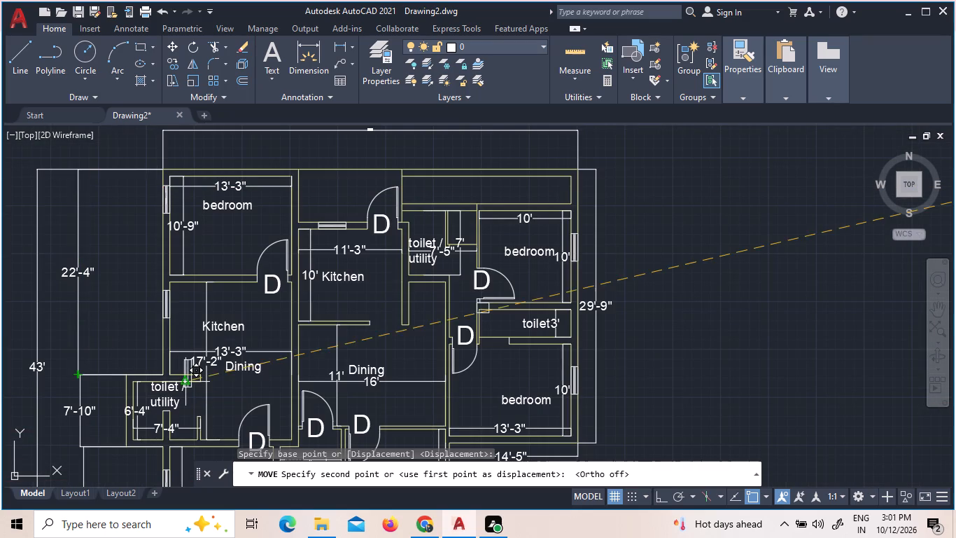
scroll(118, 434, "up", 4)
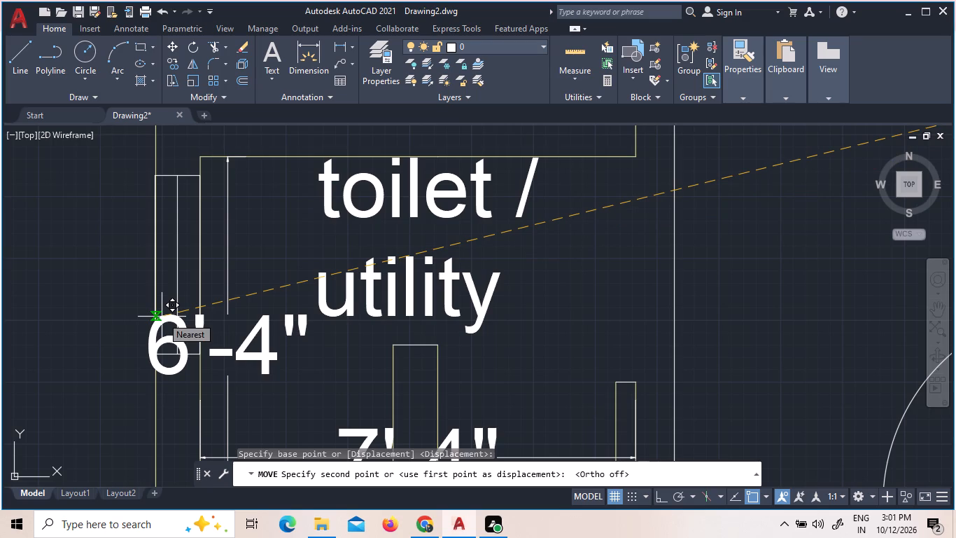
scroll(162, 317, "up", 2)
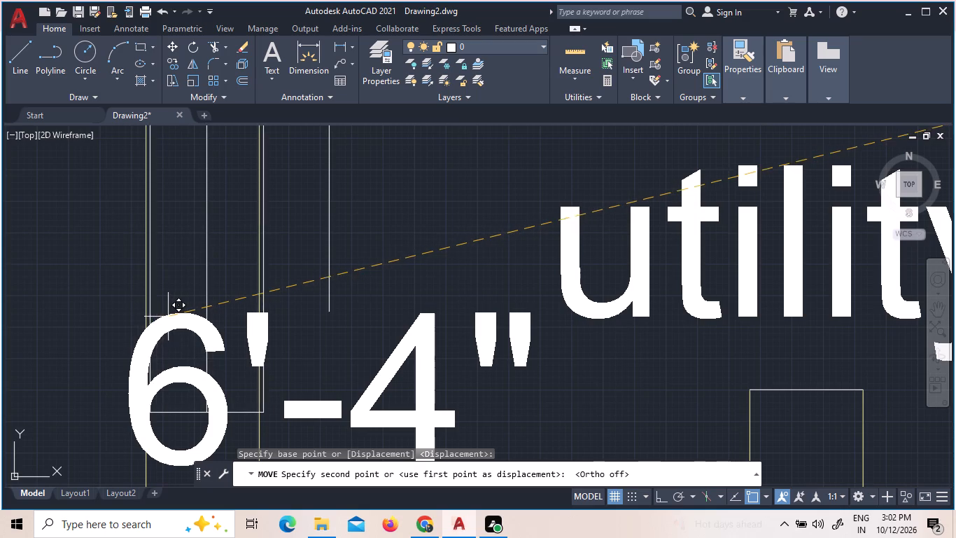
left_click(164, 317)
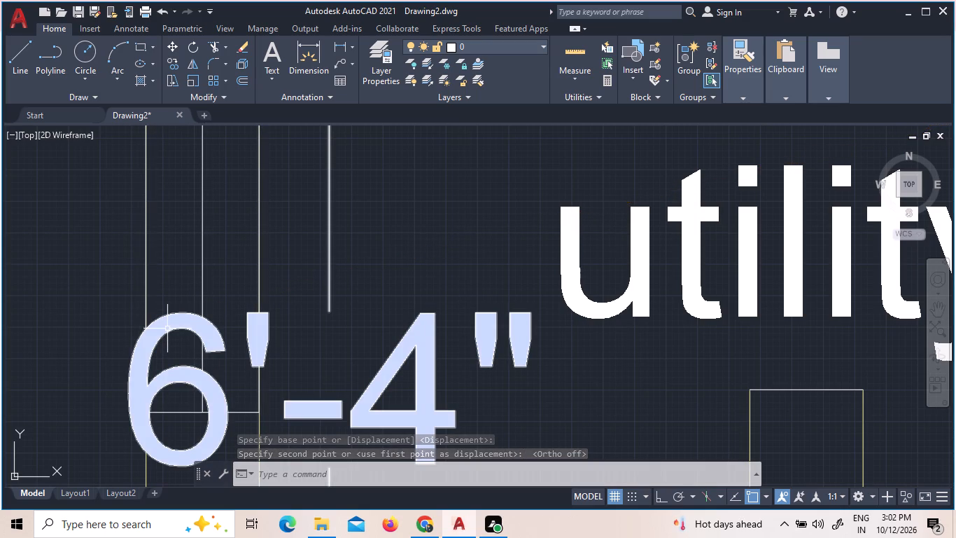
scroll(273, 419, "up", 3)
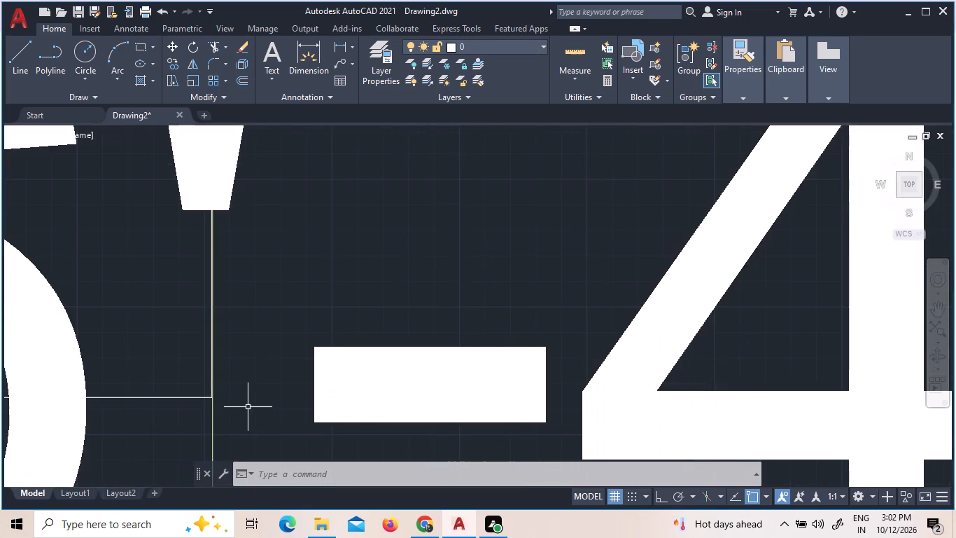
Move the vertical ventilator symbol sideways by its lower-right corner onto the inner line of the 7'-4" by 6'-4" toilet / utility's west wall.
scroll(236, 403, "up", 2)
scroll(178, 397, "up", 2)
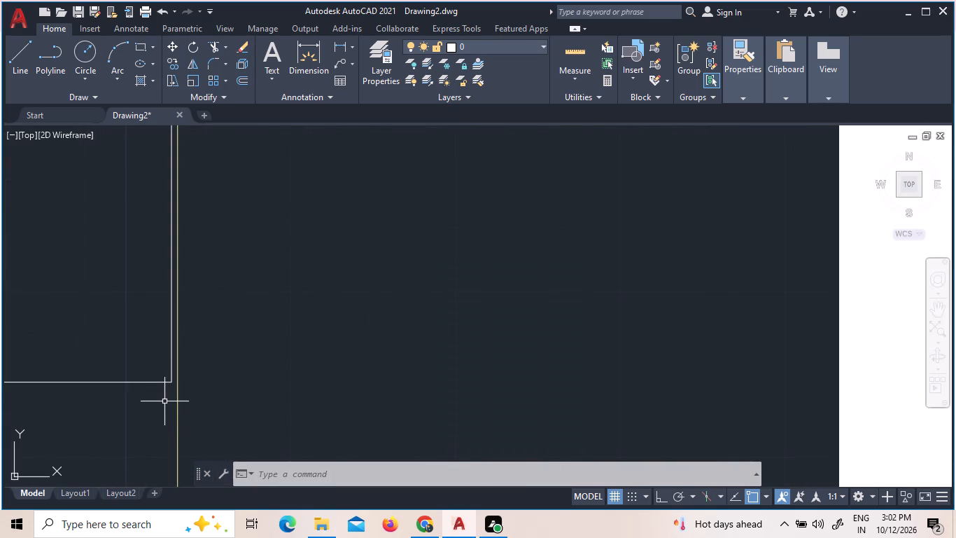
scroll(164, 401, "up", 2)
left_click(187, 366)
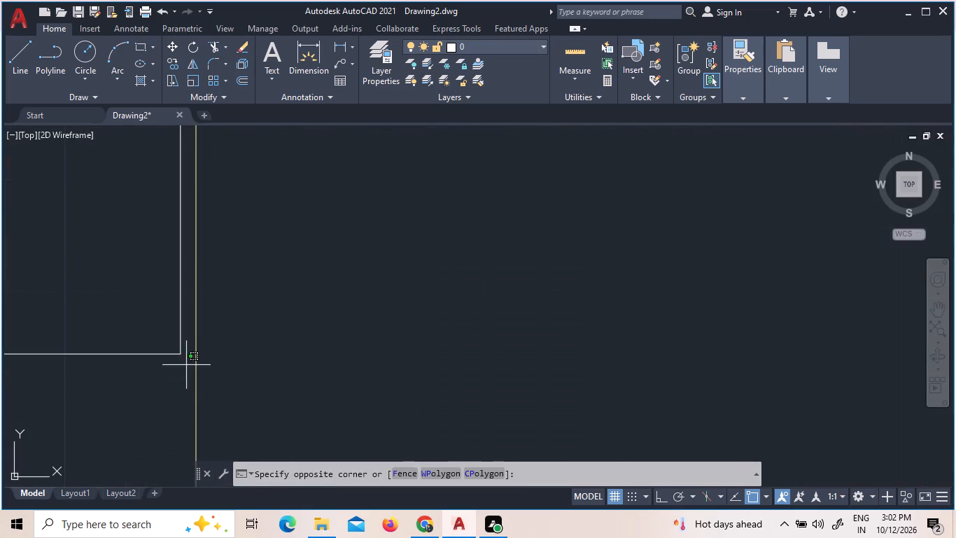
scroll(120, 343, "down", 7)
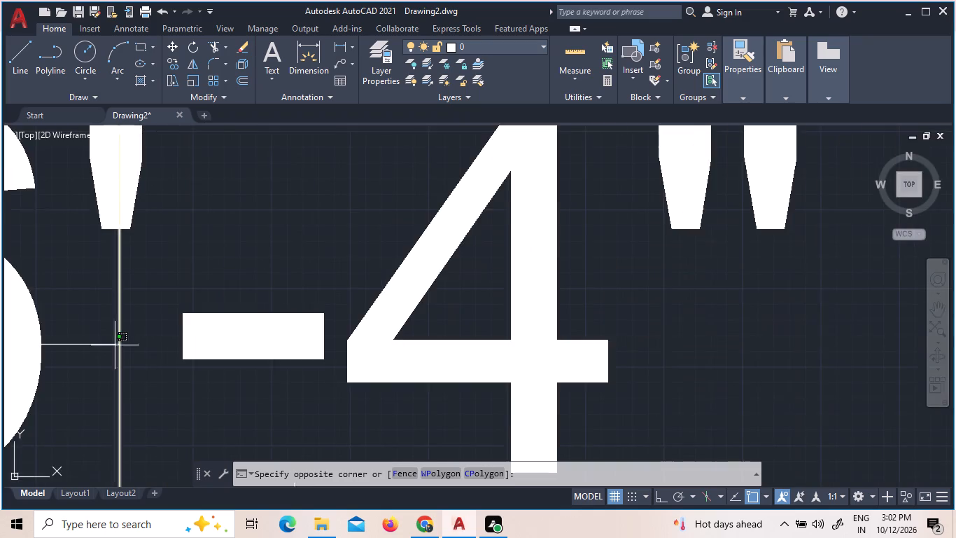
scroll(115, 345, "down", 2)
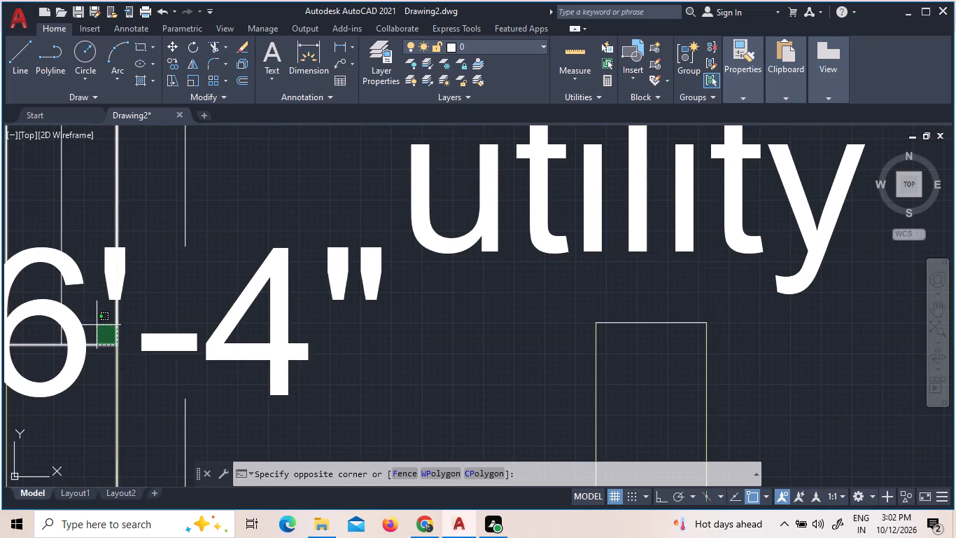
scroll(94, 328, "up", 3)
scroll(162, 387, "up", 4)
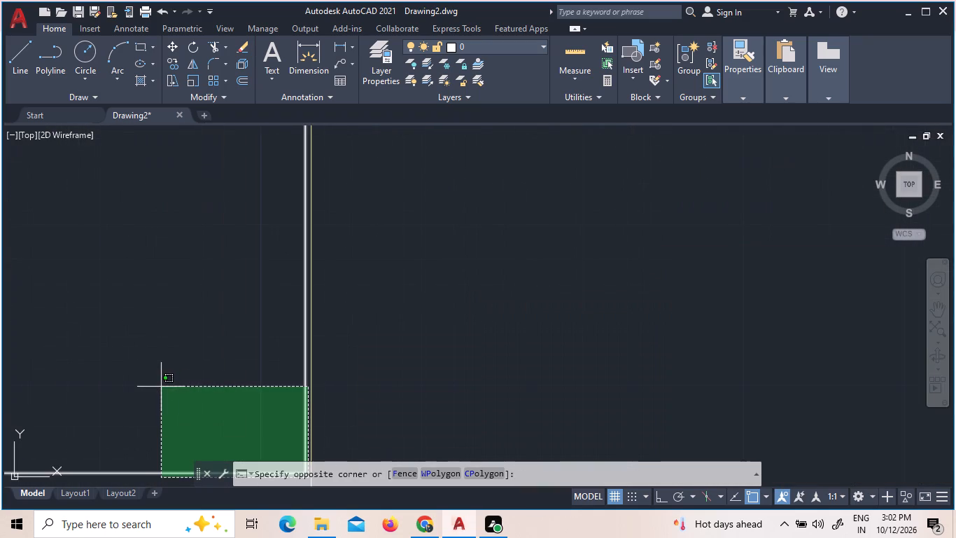
left_click(161, 387)
scroll(160, 386, "down", 6)
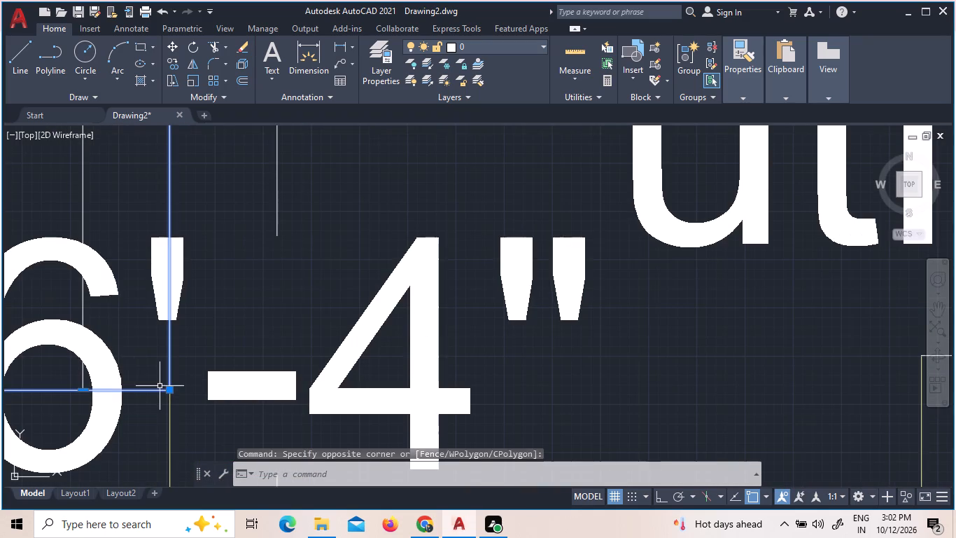
left_click(79, 303)
left_click(101, 312)
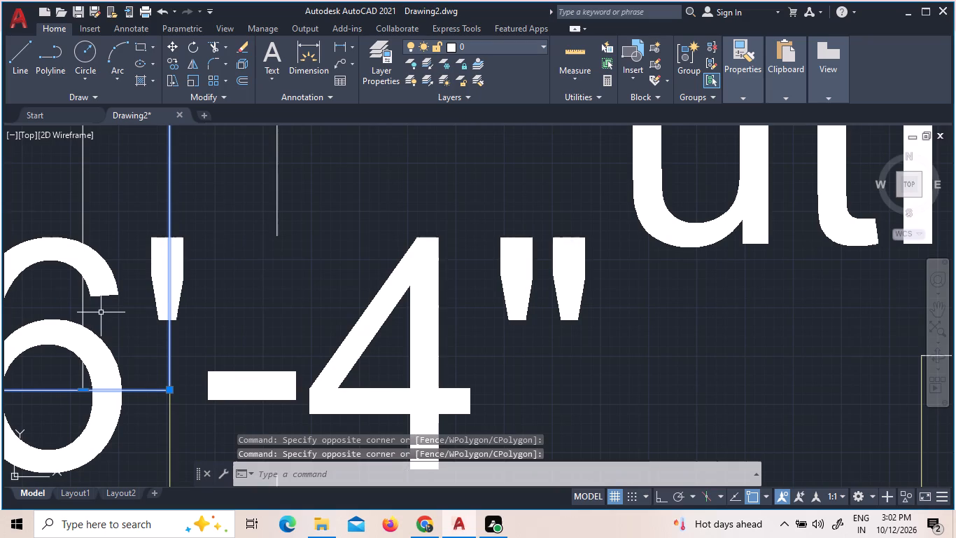
left_click_drag(101, 312, 91, 310)
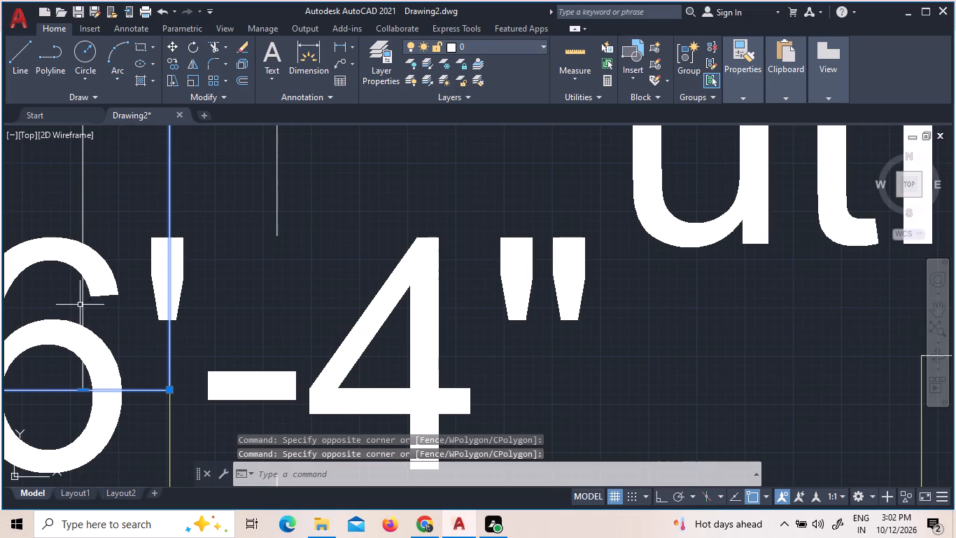
left_click(82, 305)
scroll(172, 387, "up", 8)
scroll(195, 298, "up", 2)
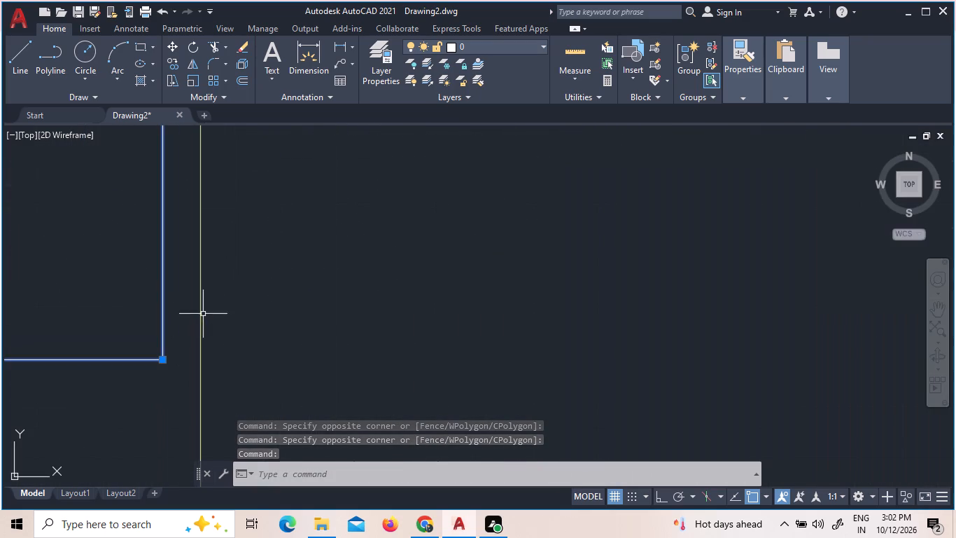
right_click(195, 326)
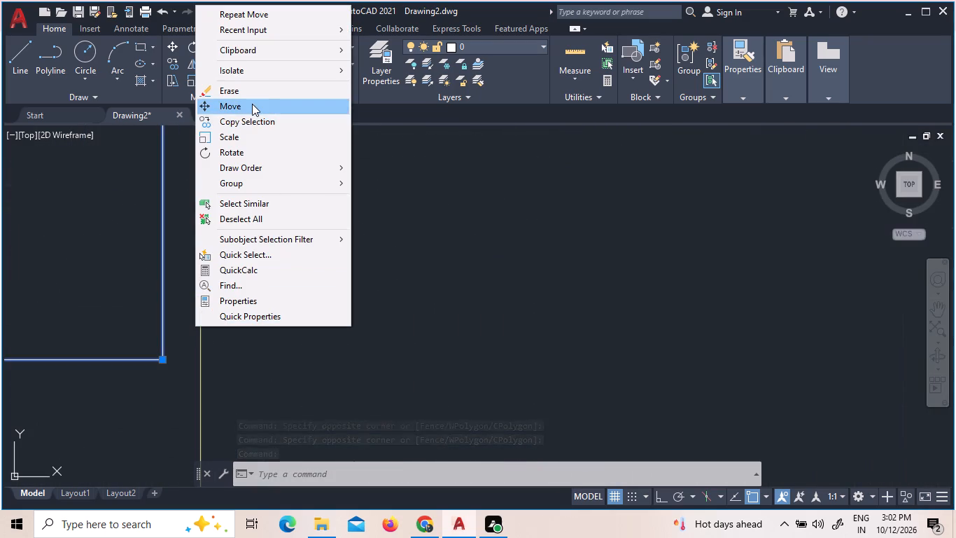
left_click(252, 104)
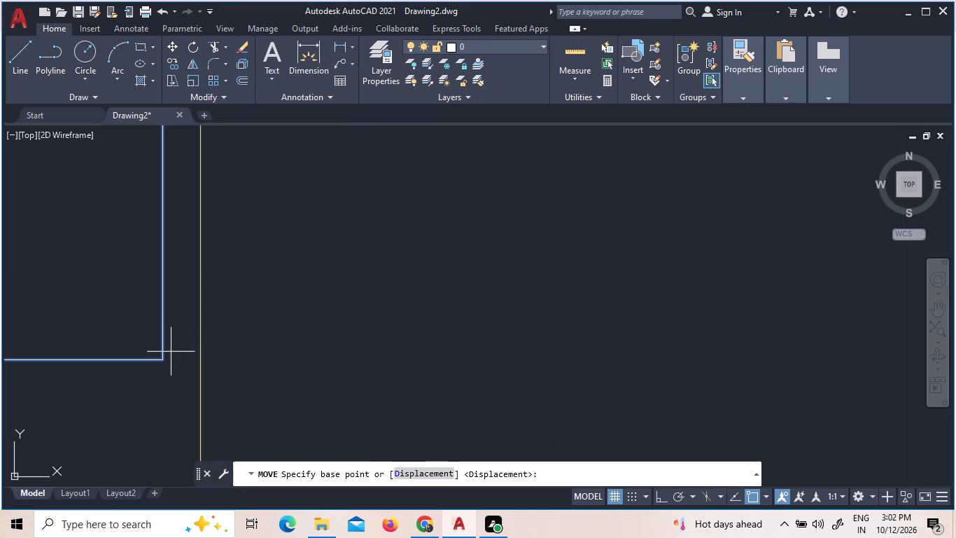
left_click(164, 359)
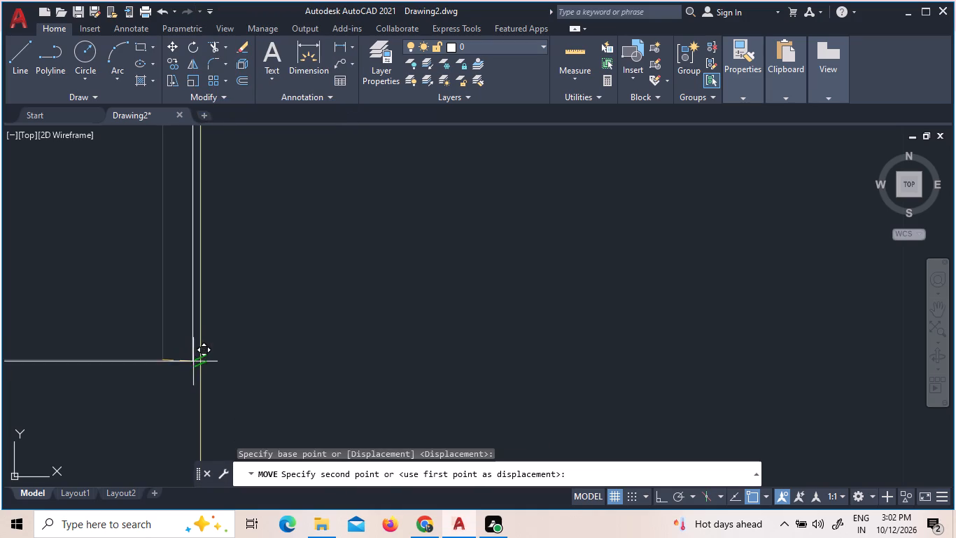
left_click(204, 364)
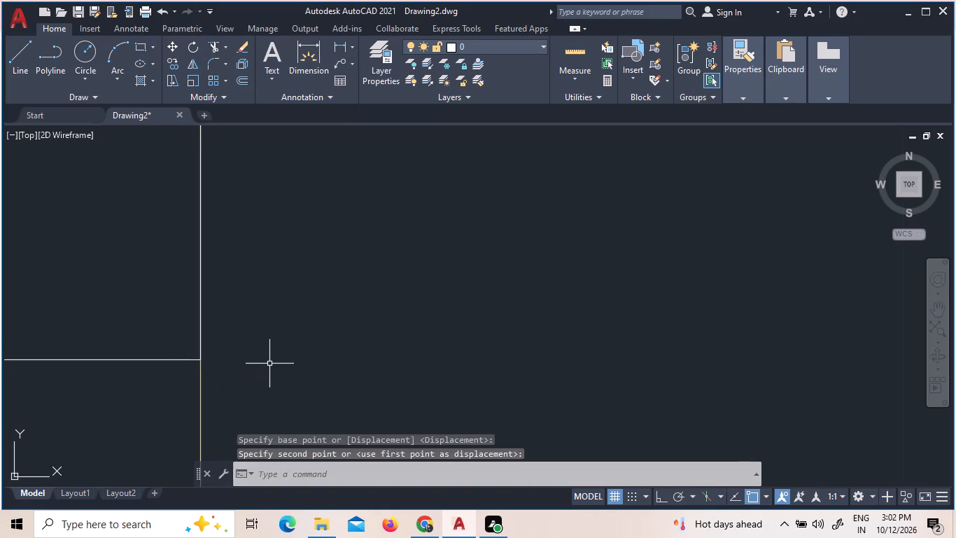
Copy the ventilator symbol from the west toilet / utility wall to the strip just north of the 7'-5" by 7' toilet / utility.
scroll(269, 363, "down", 15)
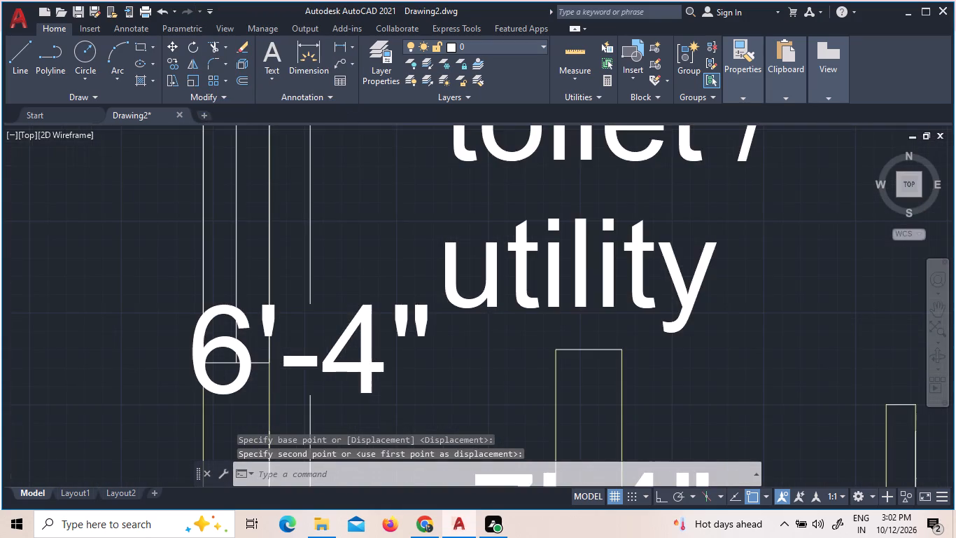
scroll(269, 363, "down", 2)
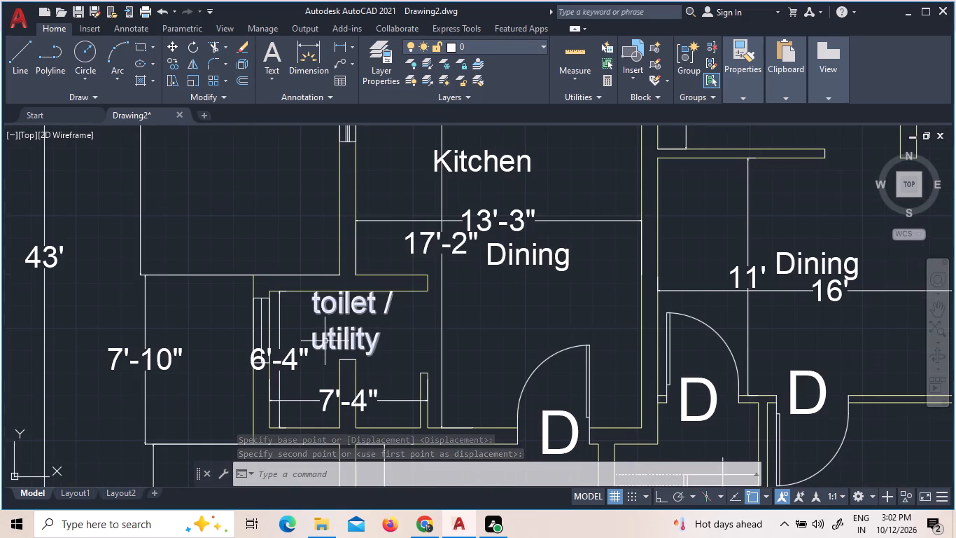
scroll(325, 341, "down", 2)
scroll(454, 320, "down", 2)
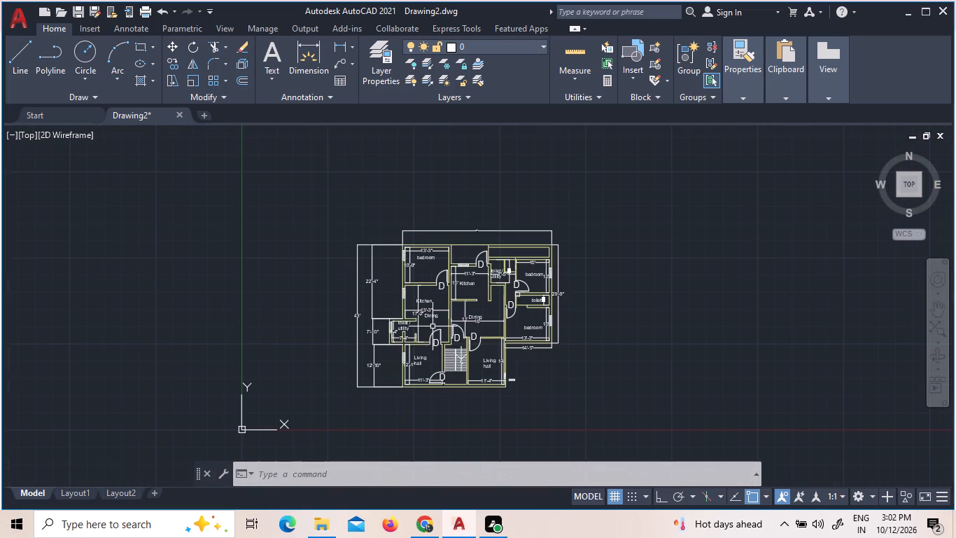
scroll(543, 323, "down", 2)
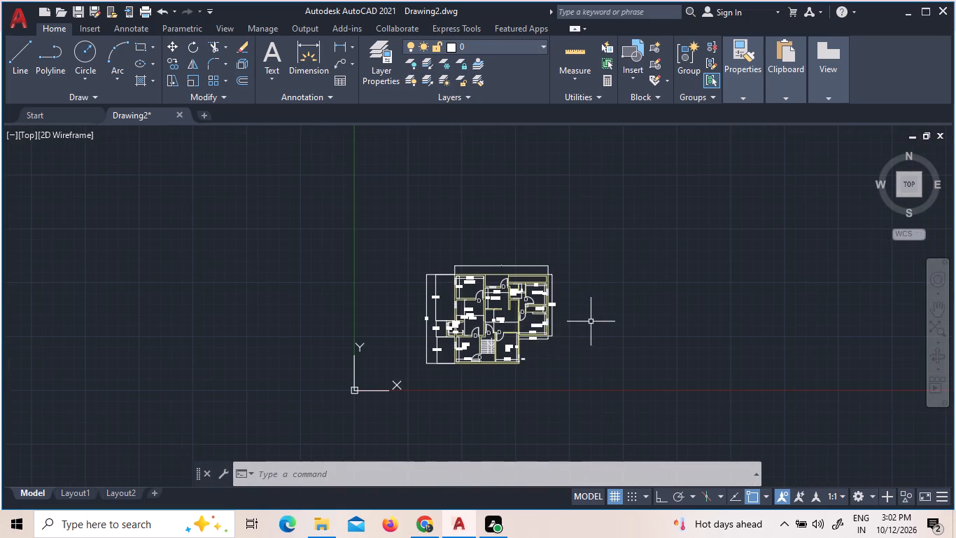
scroll(469, 319, "up", 5)
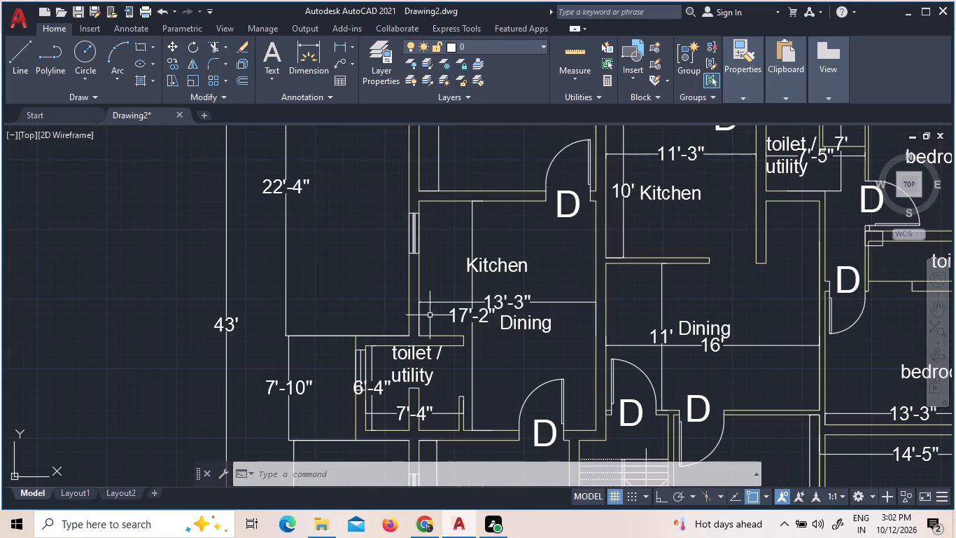
scroll(367, 371, "up", 3)
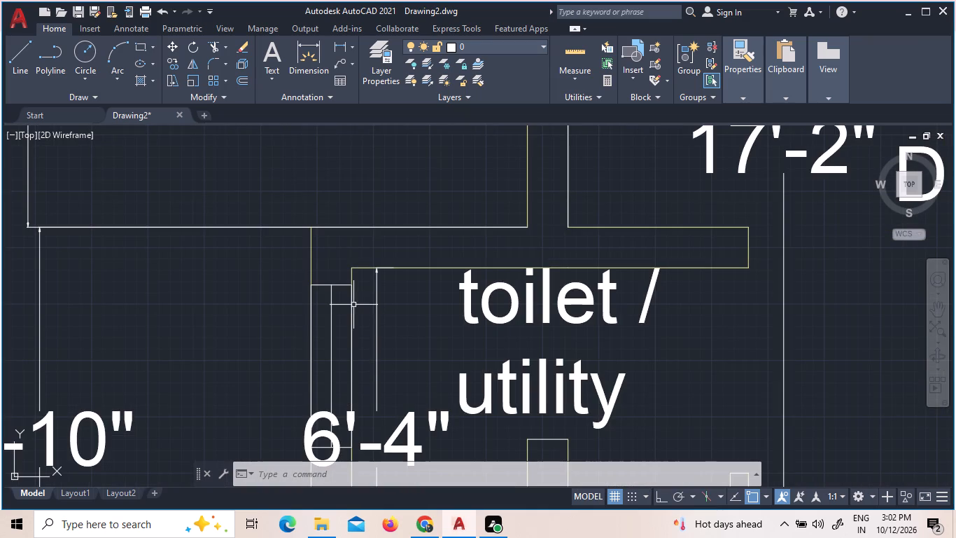
left_click(329, 266)
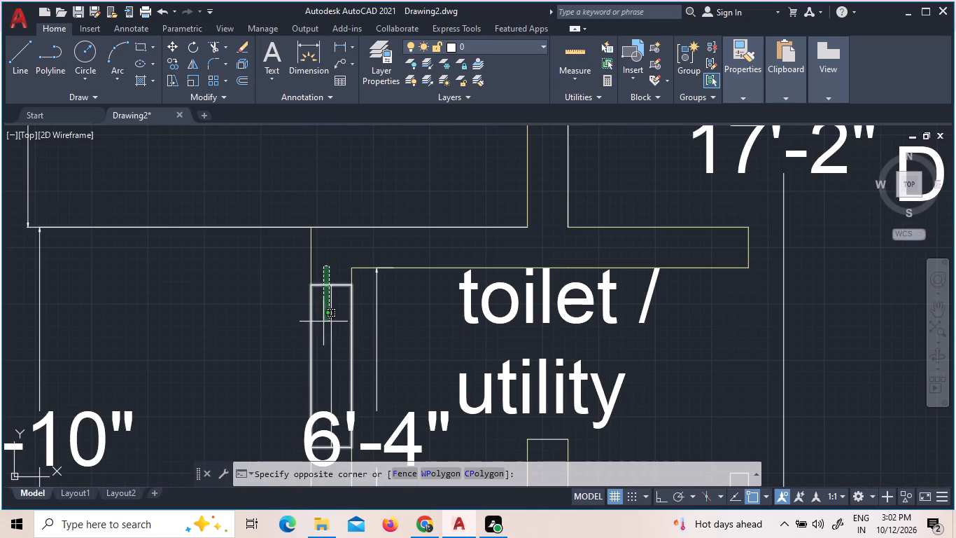
left_click(346, 345)
left_click(346, 345)
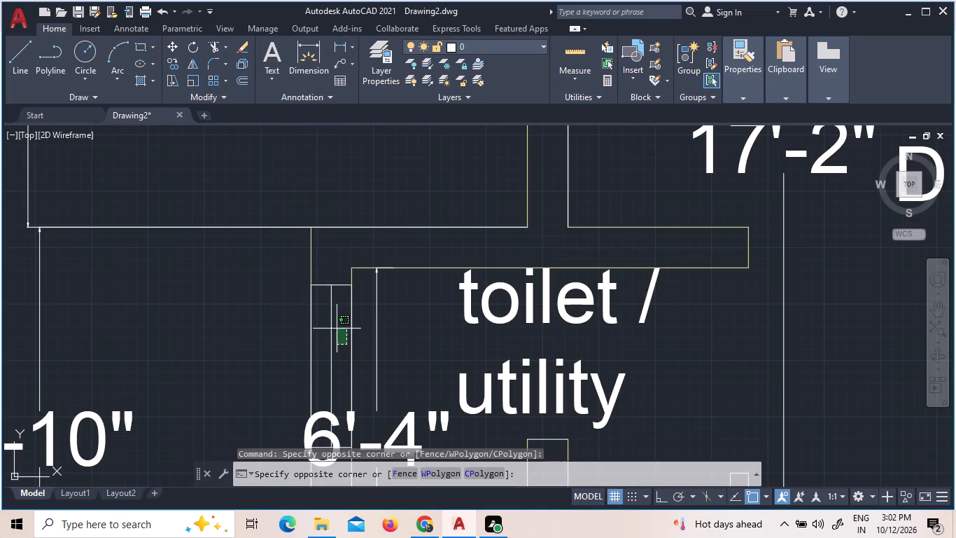
left_click(321, 280)
right_click(358, 301)
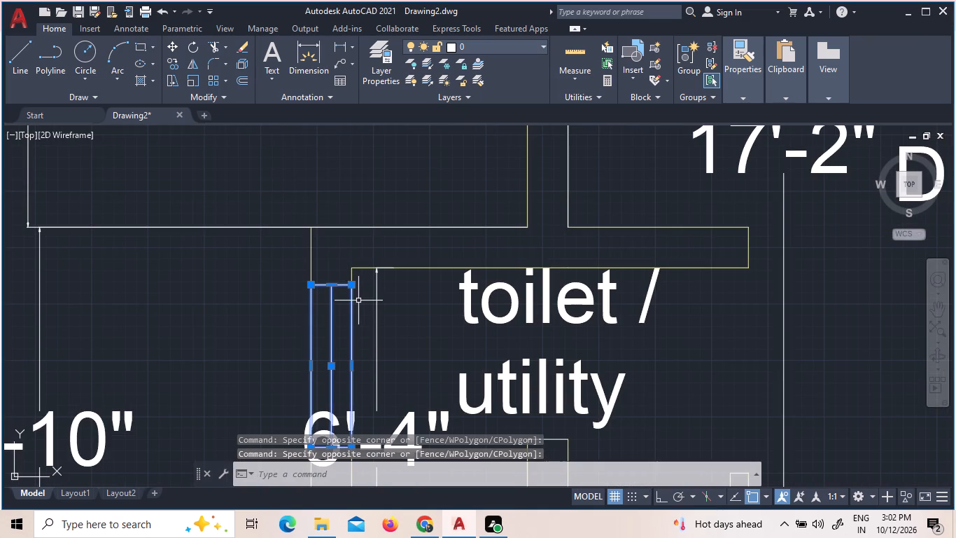
left_click(394, 299)
left_click(351, 306)
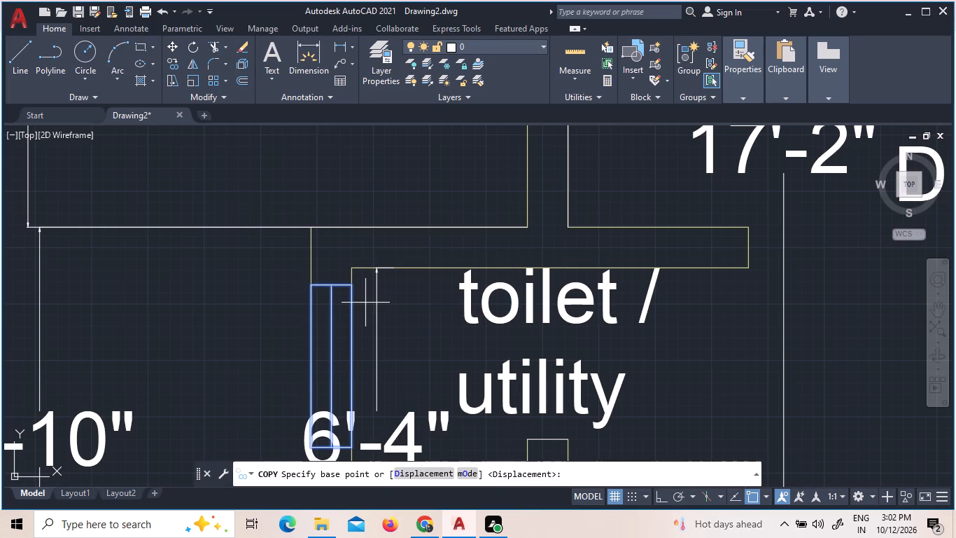
scroll(494, 333, "down", 5)
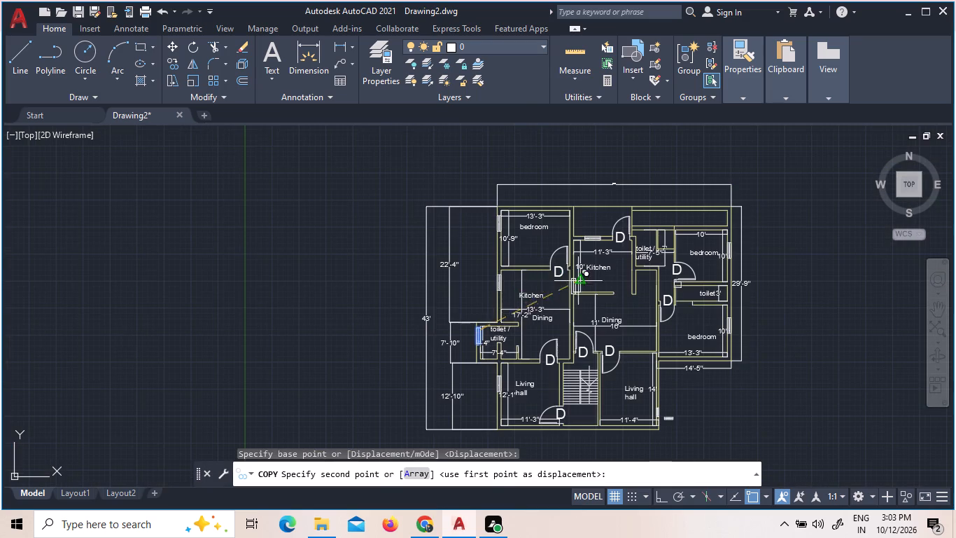
scroll(688, 205, "up", 2)
scroll(593, 249, "up", 1)
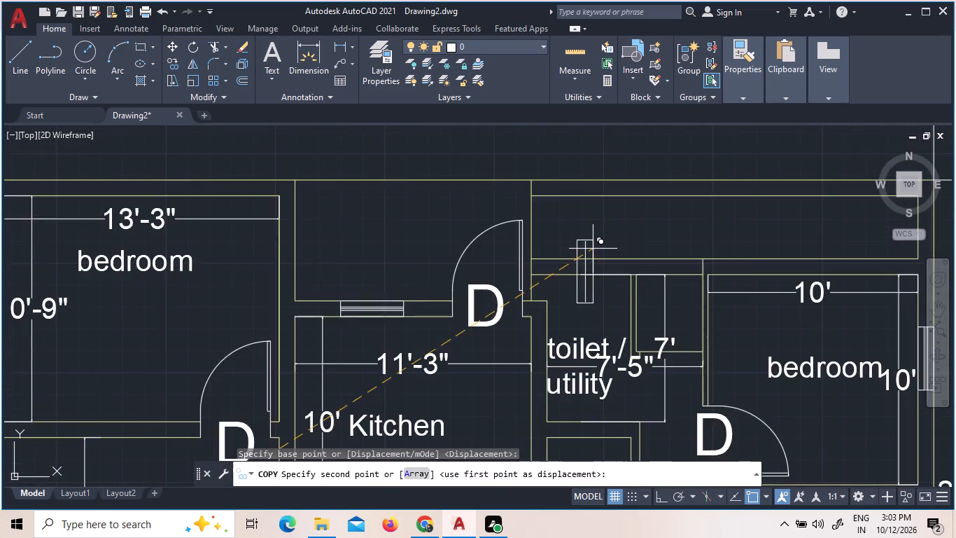
scroll(593, 249, "up", 1)
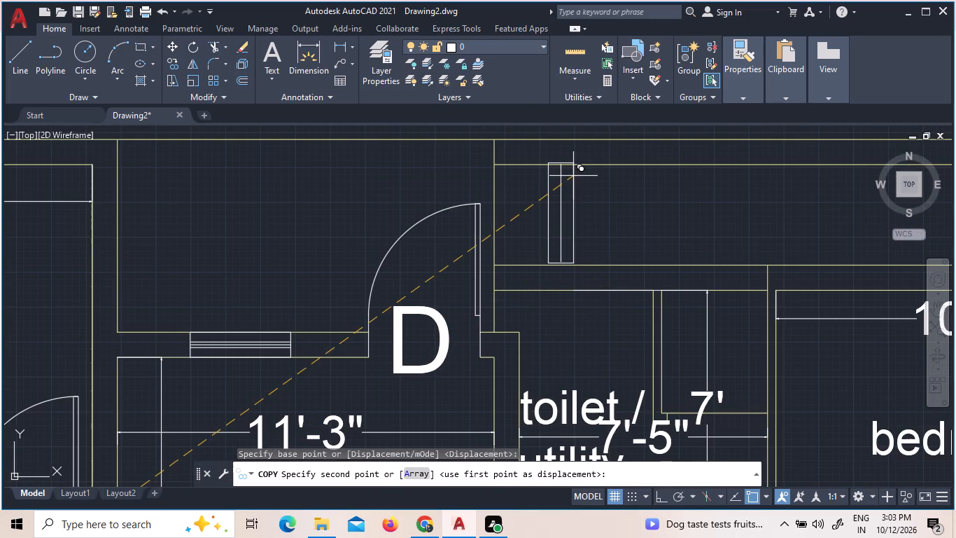
left_click(582, 179)
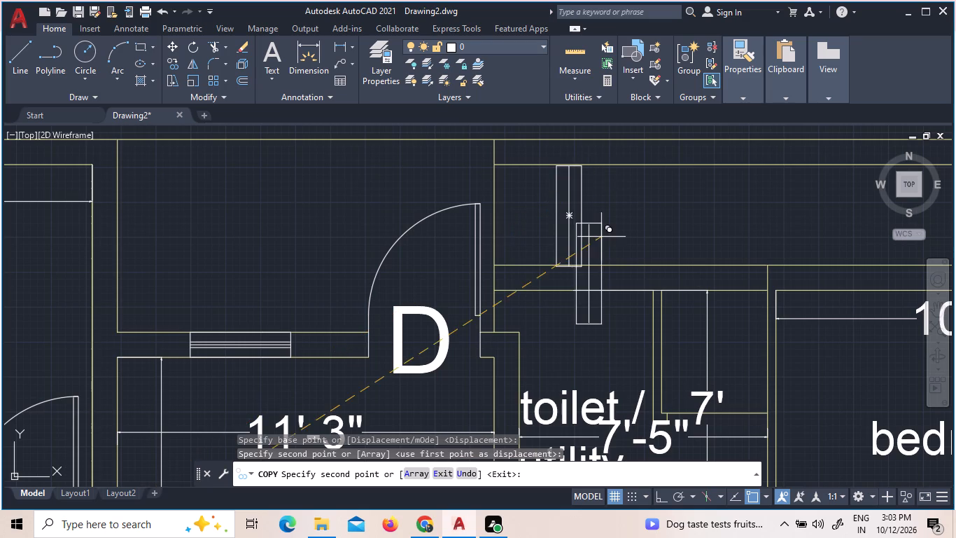
scroll(589, 232, "down", 3)
key("Escape")
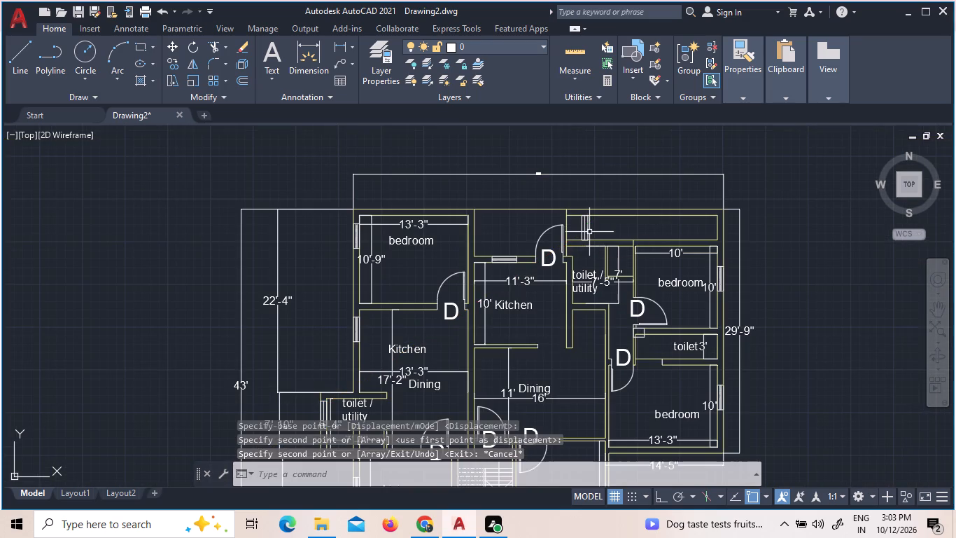
Rotate the copied ventilator symbol 90° clockwise about its lower-right corner with Ortho on, so it lies horizontal above the toilet / utility's north wall.
scroll(586, 236, "up", 2)
left_click(607, 227)
left_click(550, 218)
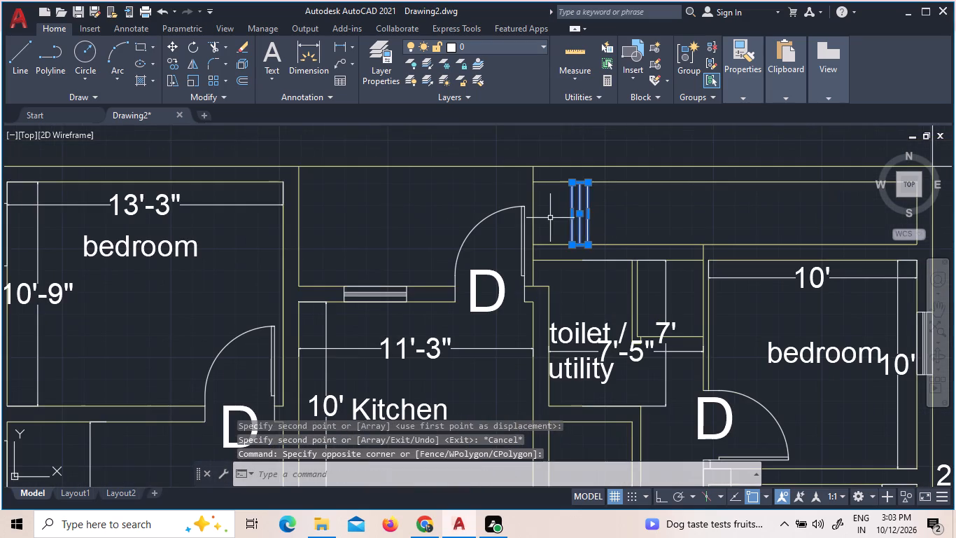
right_click(550, 218)
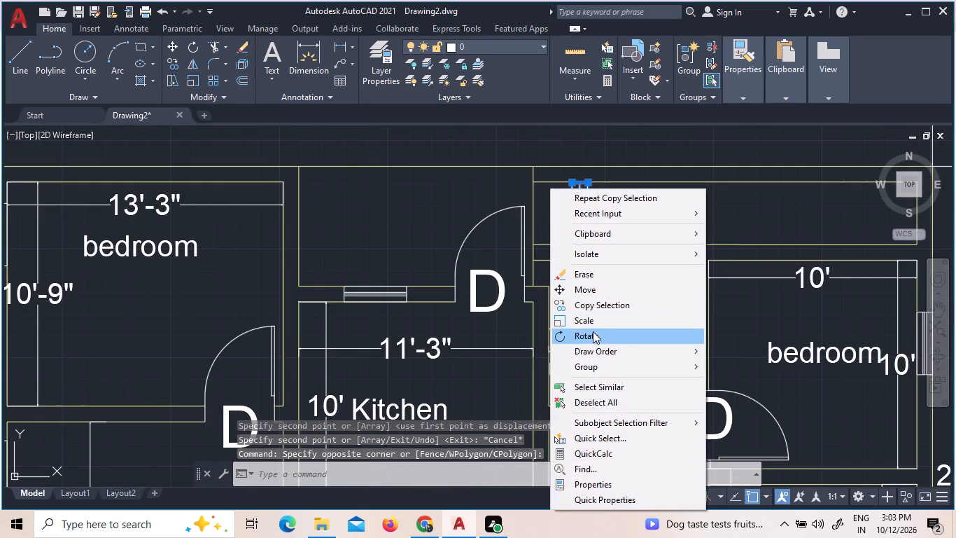
left_click(593, 331)
scroll(579, 246, "up", 3)
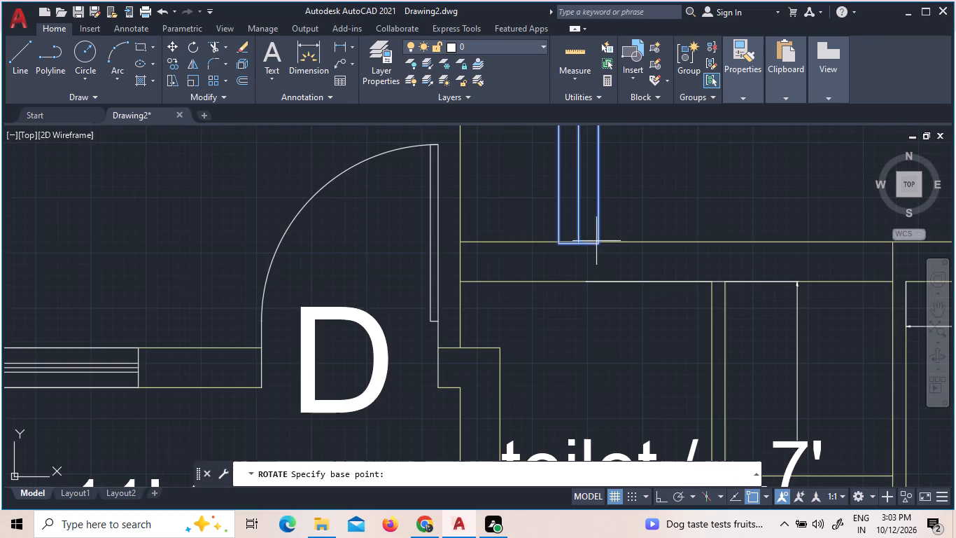
left_click(596, 240)
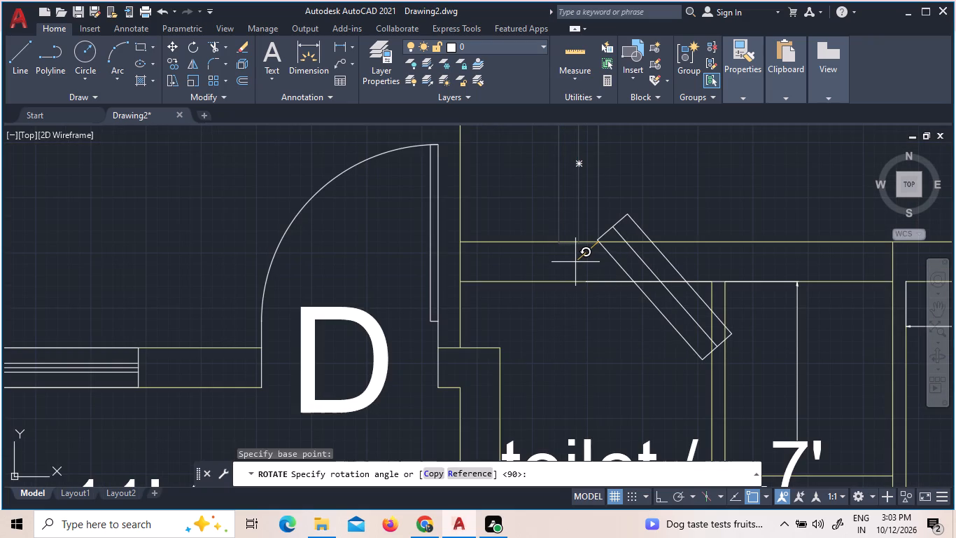
key("F8")
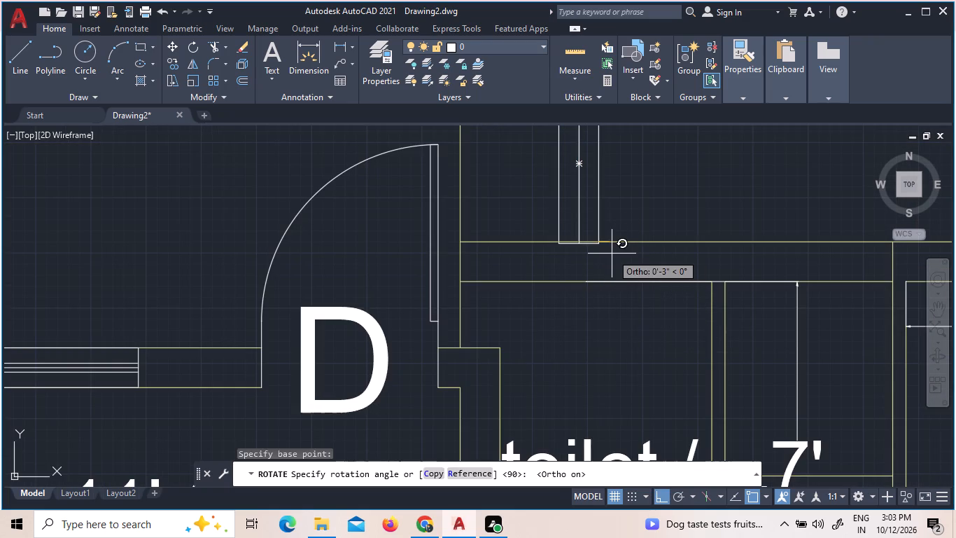
left_click(603, 277)
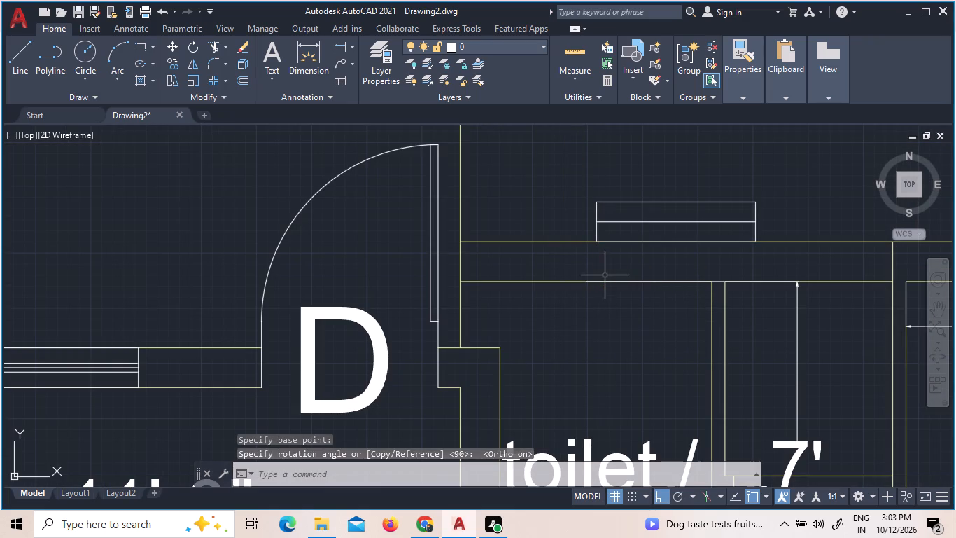
key("Escape")
scroll(765, 243, "up", 3)
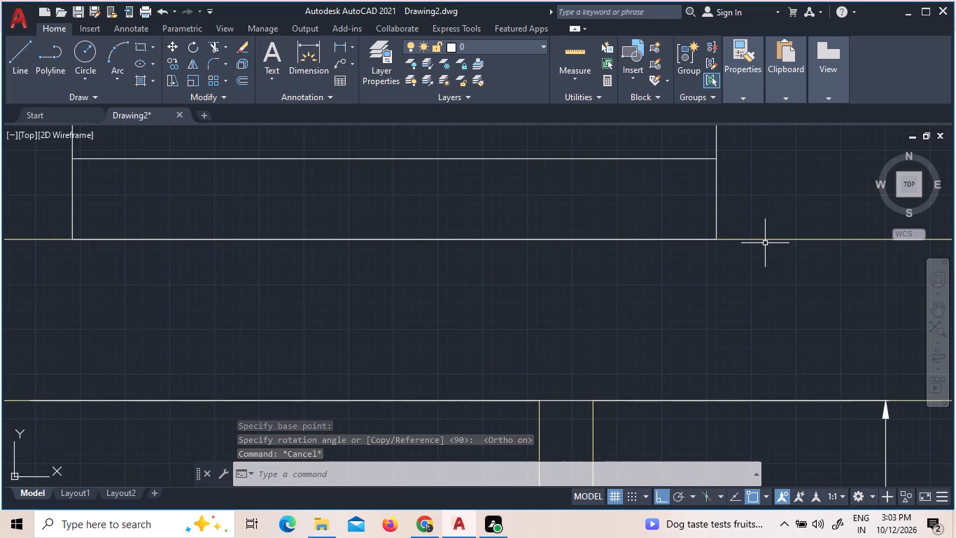
Move the horizontal ventilator symbol into the north wall of the 7'-5" by 7' toilet / utility, flush with the wall lines, with Ortho off.
scroll(728, 233, "up", 2)
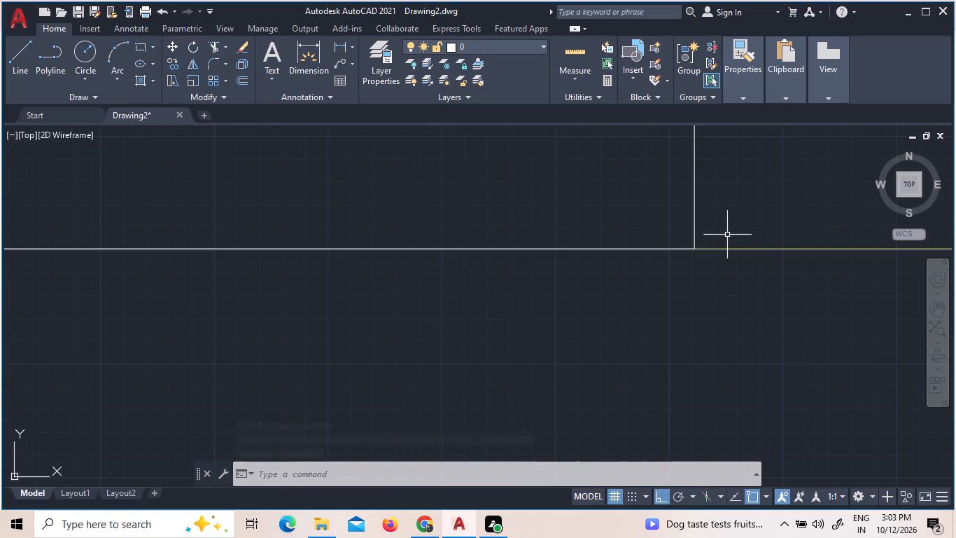
left_click(722, 238)
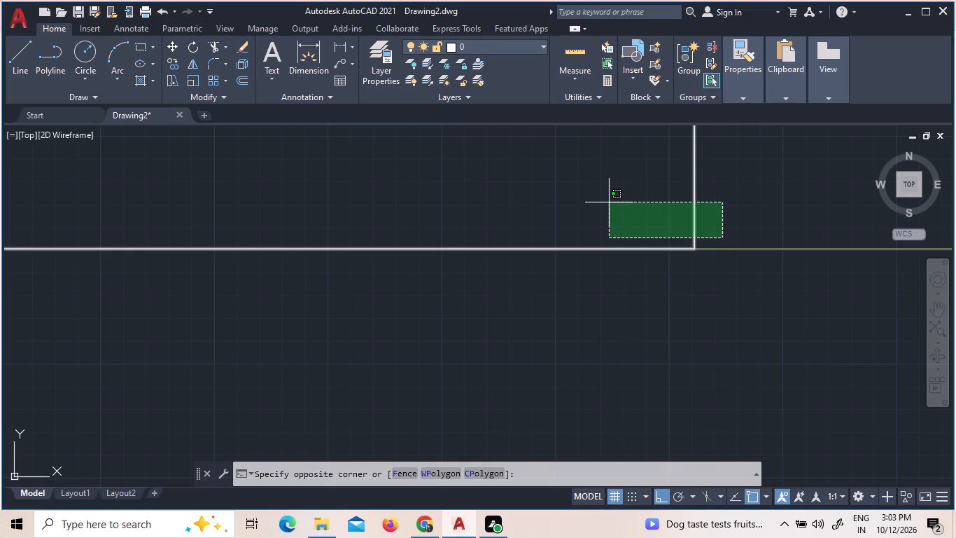
scroll(609, 202, "down", 4)
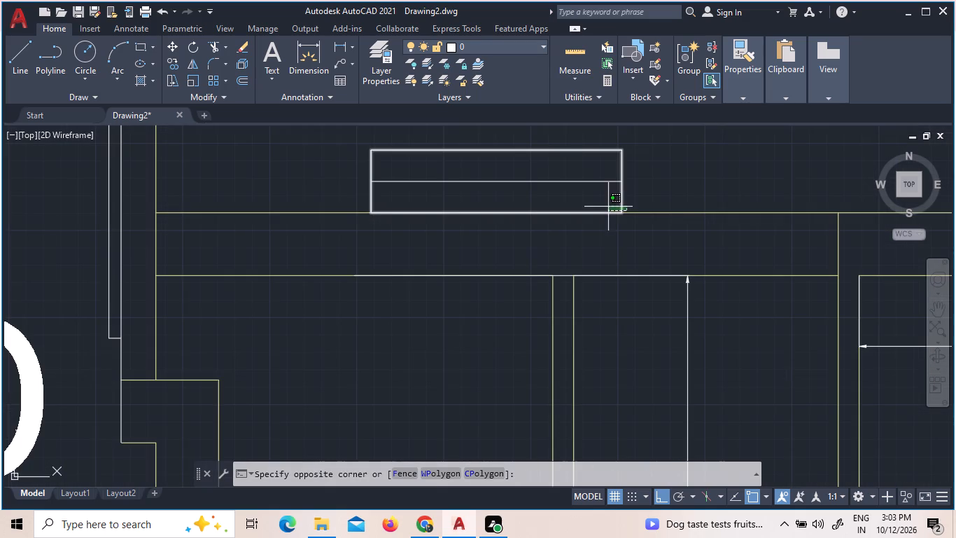
left_click(572, 161)
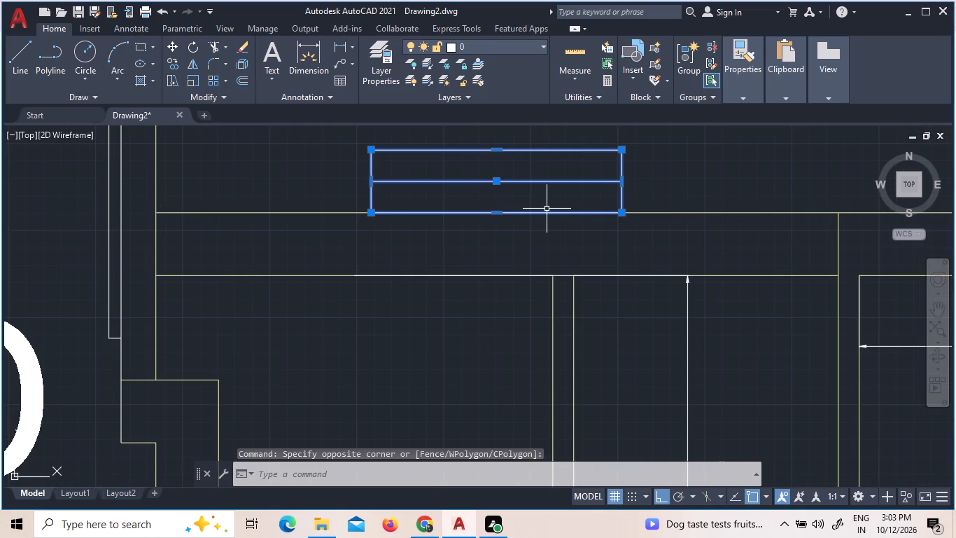
right_click(581, 202)
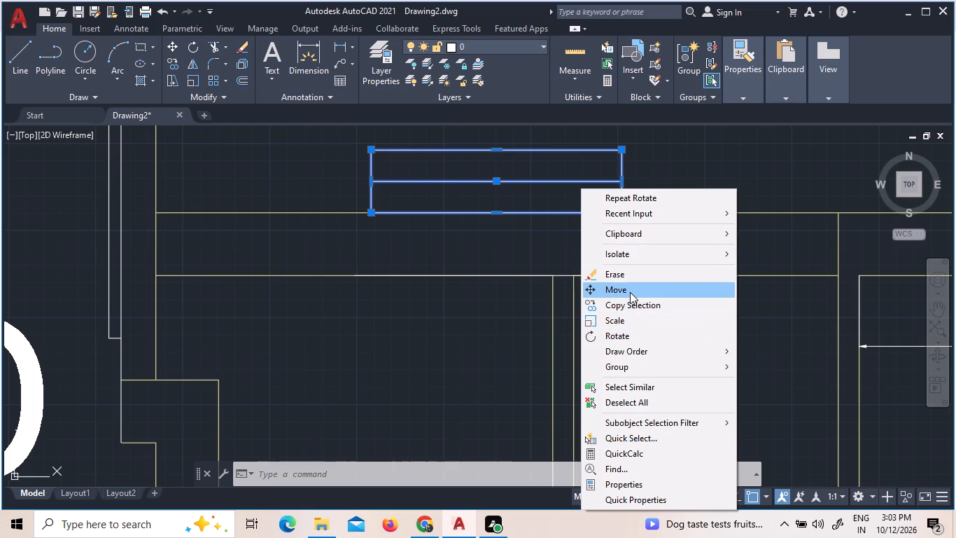
left_click(629, 289)
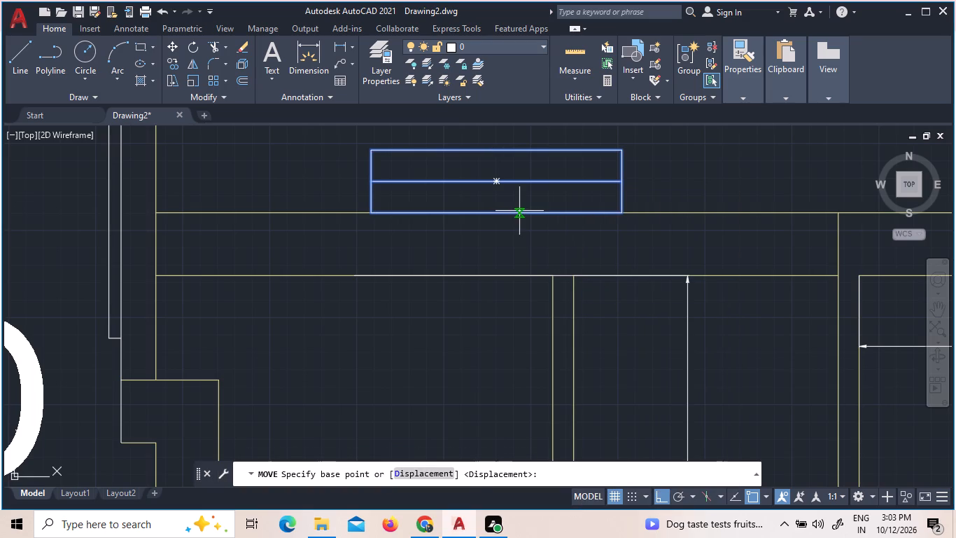
left_click(519, 211)
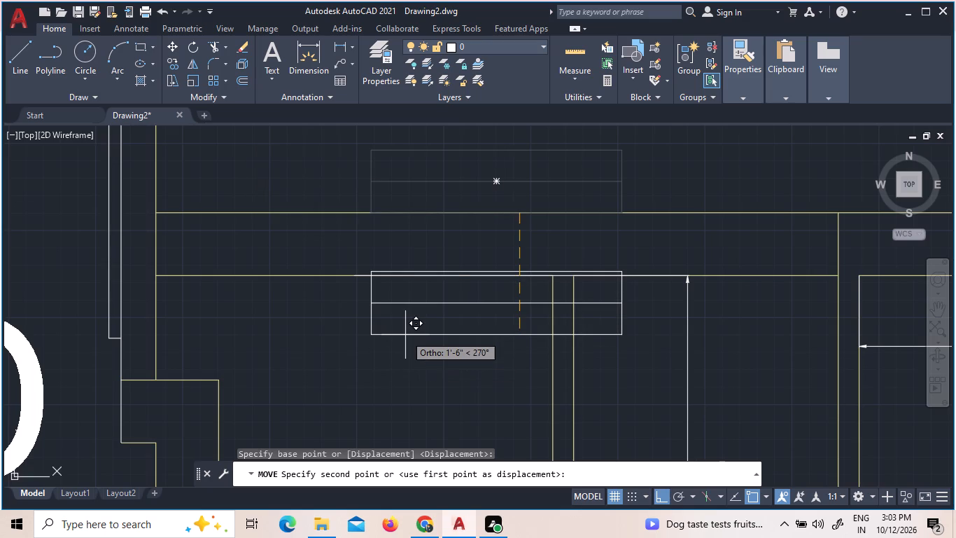
key("F8")
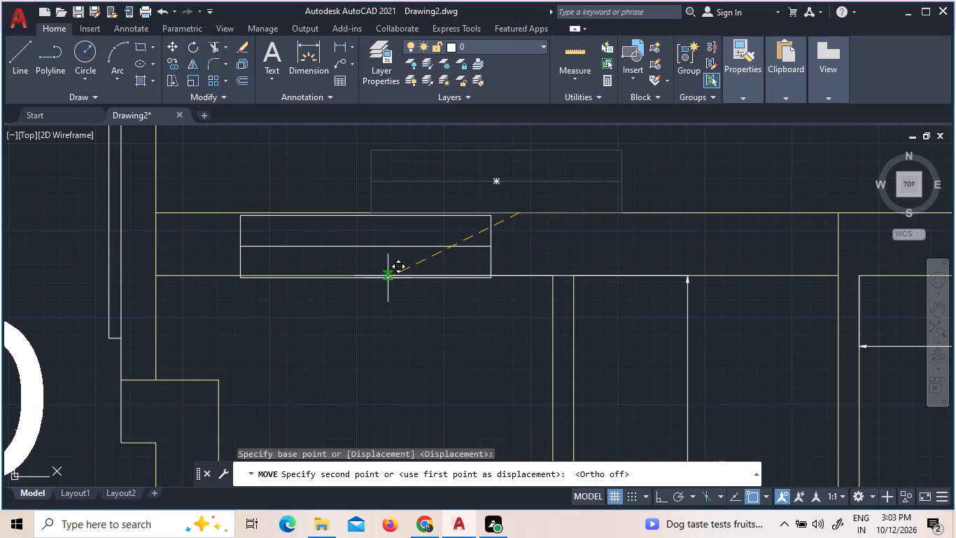
left_click(387, 275)
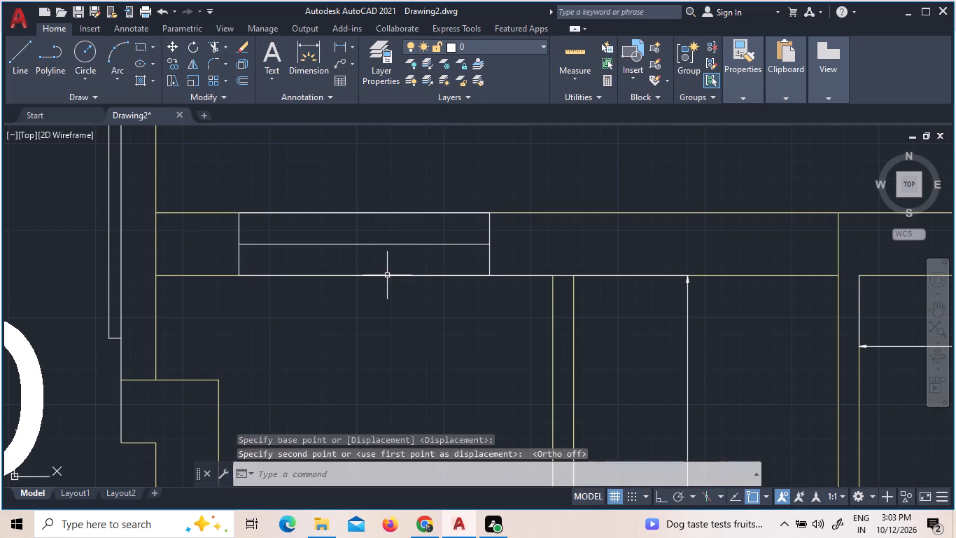
Examine up close how the moved ventilator symbol's lower-right corner meets the inner line of the toilet / utility's north wall.
scroll(486, 273, "up", 5)
scroll(569, 282, "up", 2)
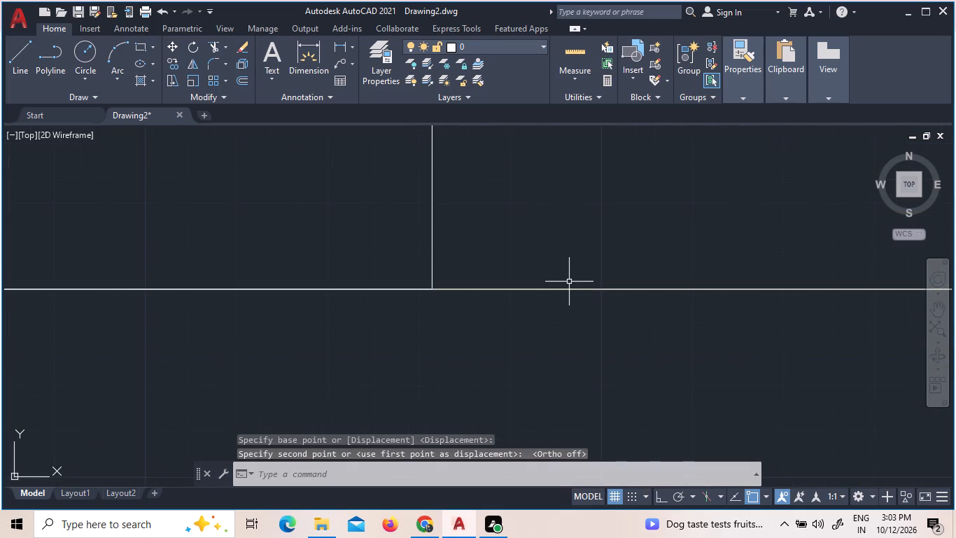
scroll(471, 269, "up", 4)
scroll(280, 332, "up", 2)
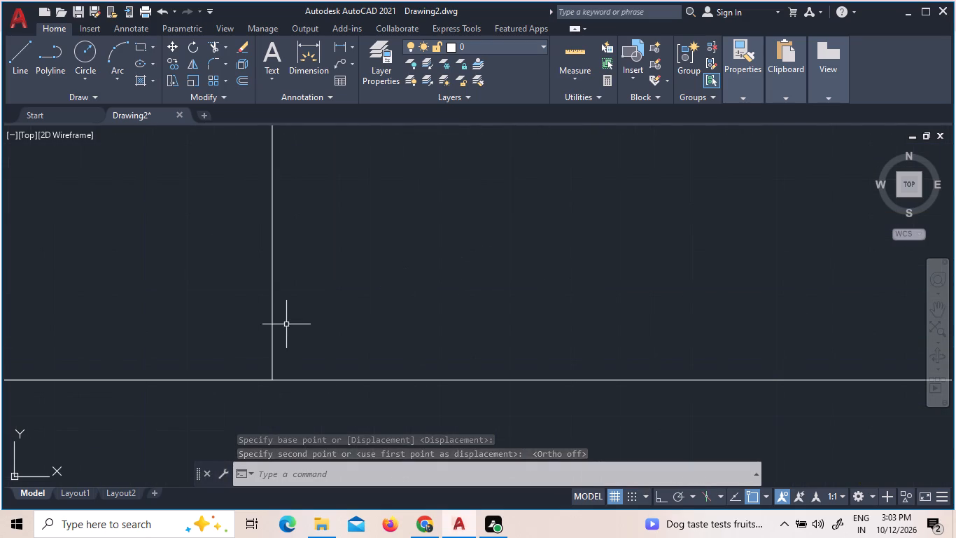
scroll(279, 337, "down", 11)
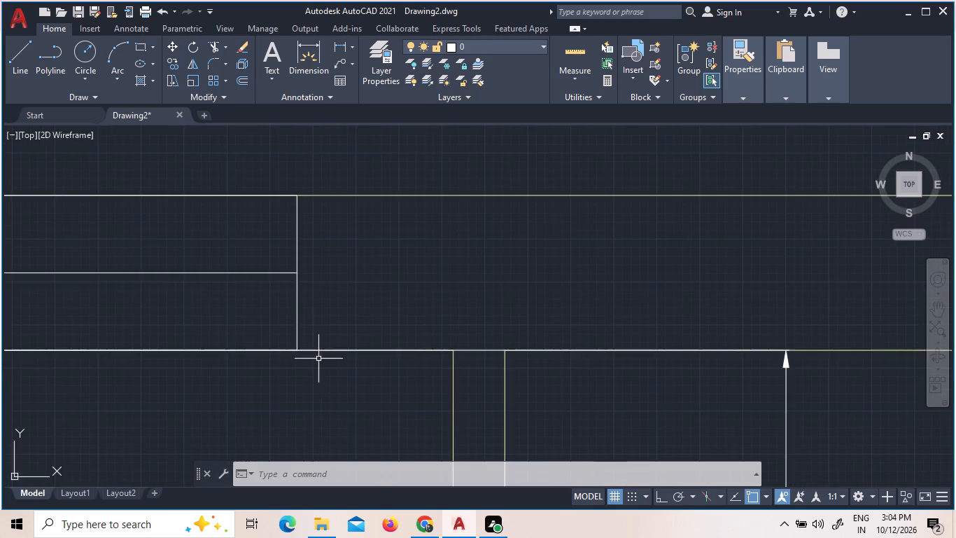
Look over the whole floor plan, including the staircase, living halls and 3' toilet, for window and ventilator placement.
scroll(328, 363, "down", 4)
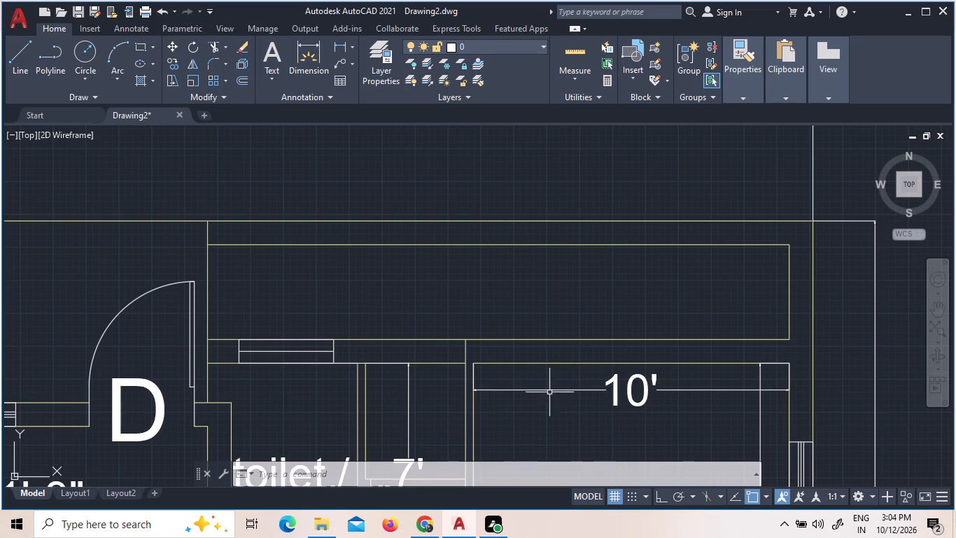
scroll(423, 341, "down", 2)
scroll(468, 378, "down", 2)
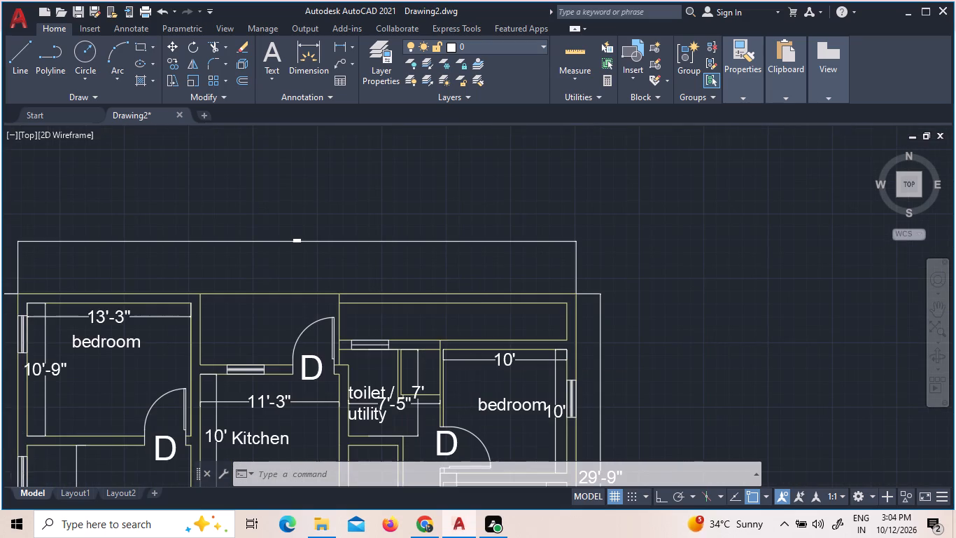
middle_click_drag(475, 392, 451, 223)
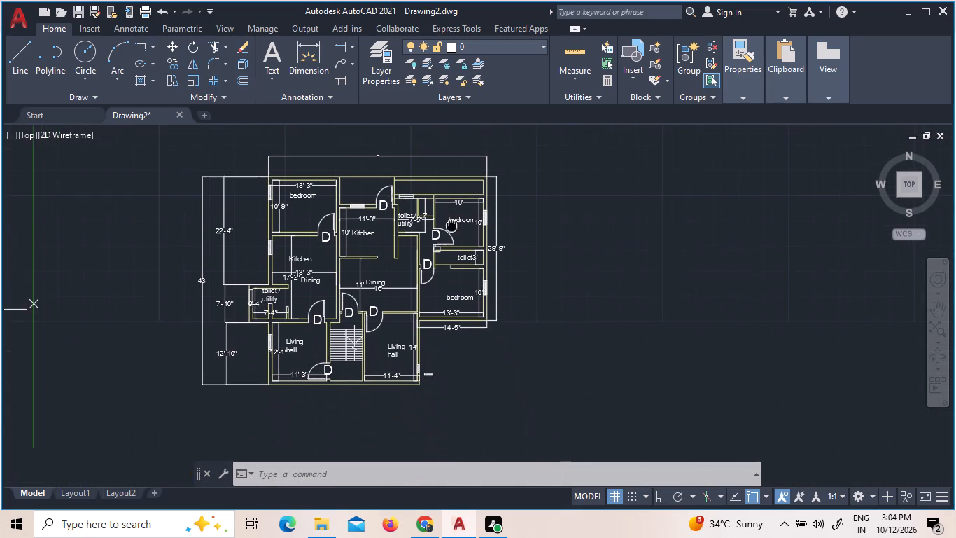
middle_click_drag(451, 223, 451, 214)
scroll(384, 352, "up", 3)
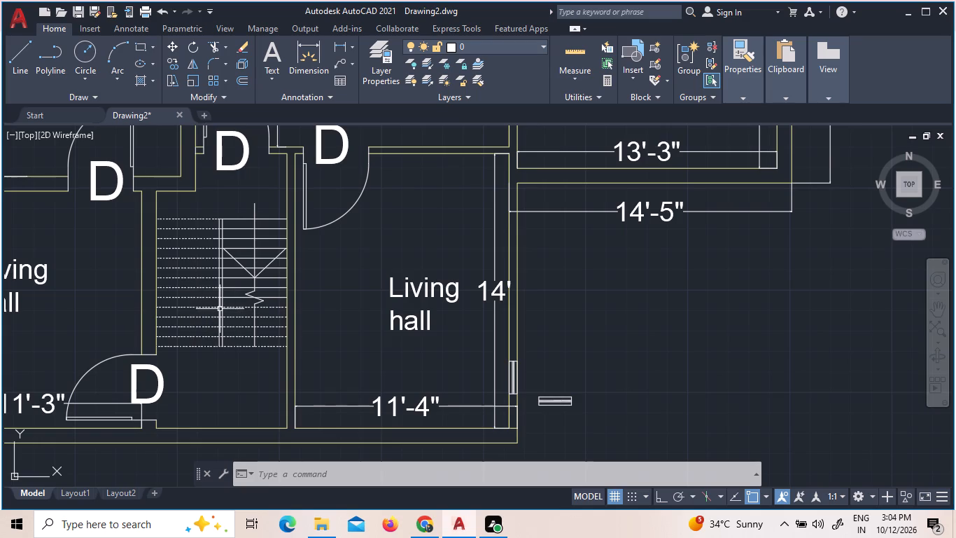
scroll(422, 340, "down", 4)
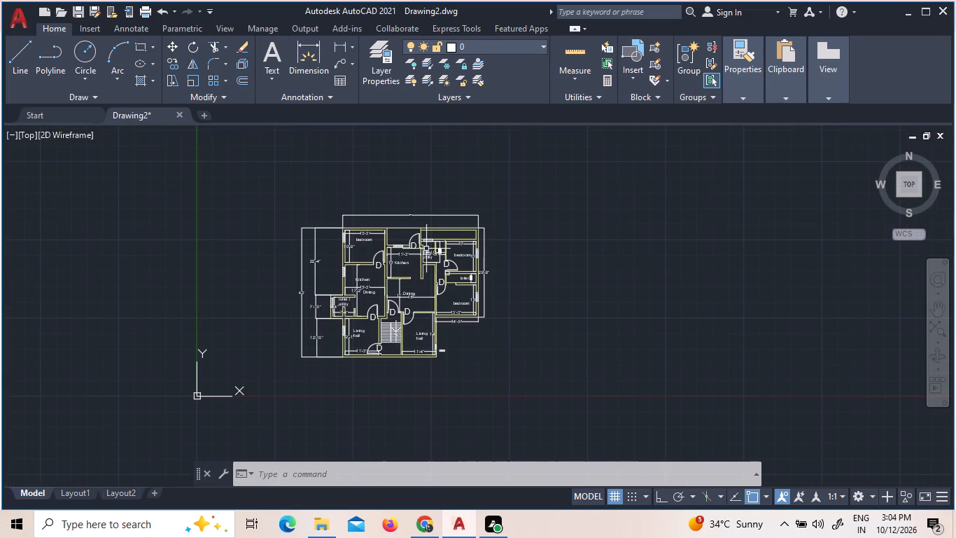
scroll(436, 241, "up", 2)
scroll(507, 350, "up", 2)
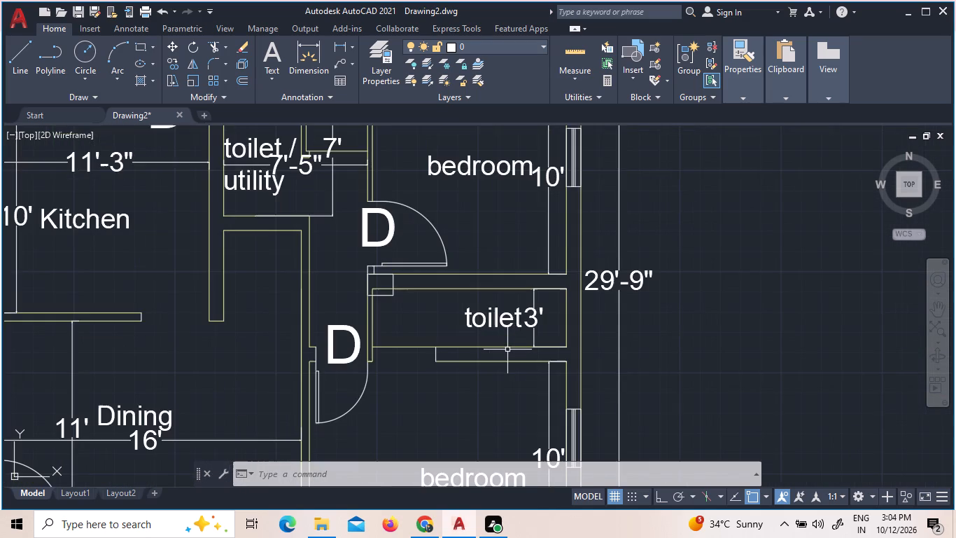
scroll(507, 350, "down", 2)
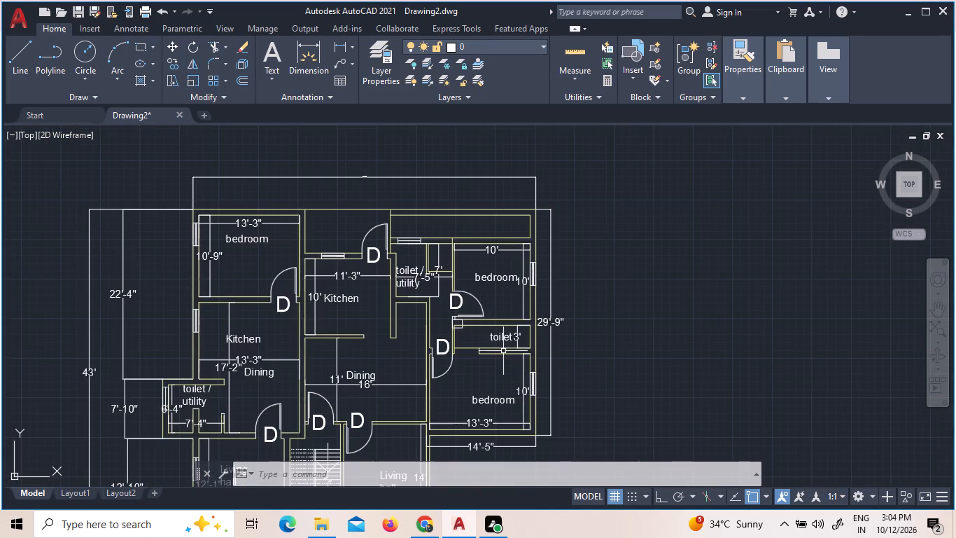
Copy the entire floor plan with its dimensions five times in a horizontal row east of the original, with Ortho on.
scroll(479, 332, "down", 2)
scroll(516, 399, "down", 1)
scroll(515, 404, "up", 1)
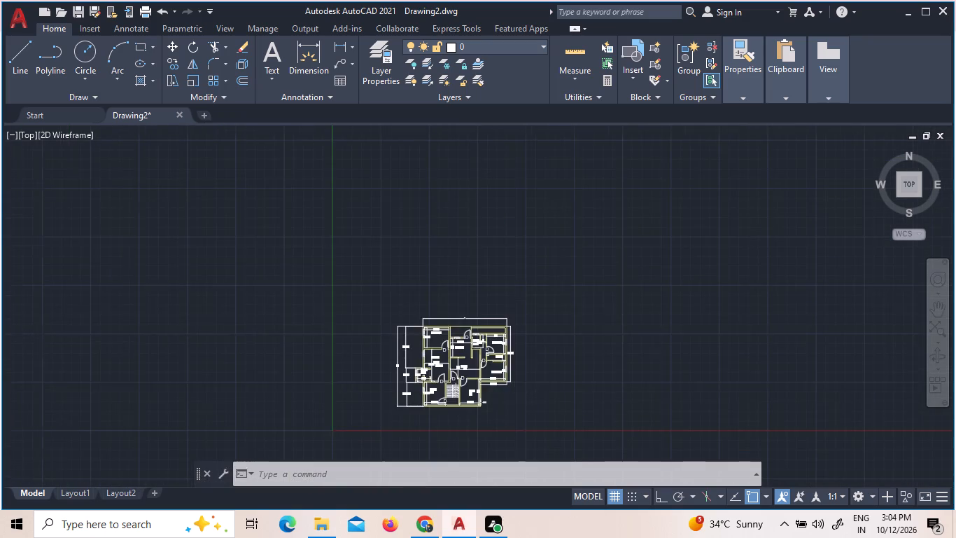
left_click(521, 419)
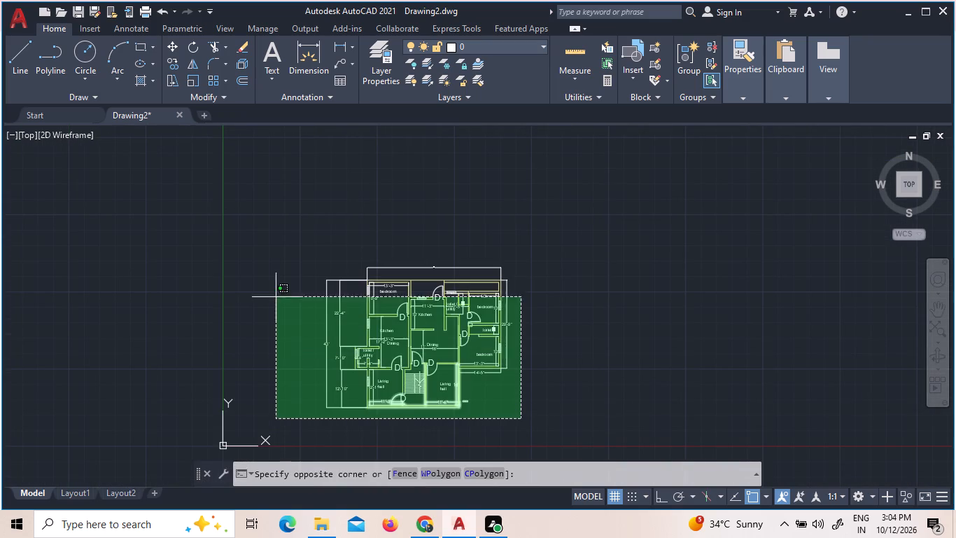
left_click(289, 232)
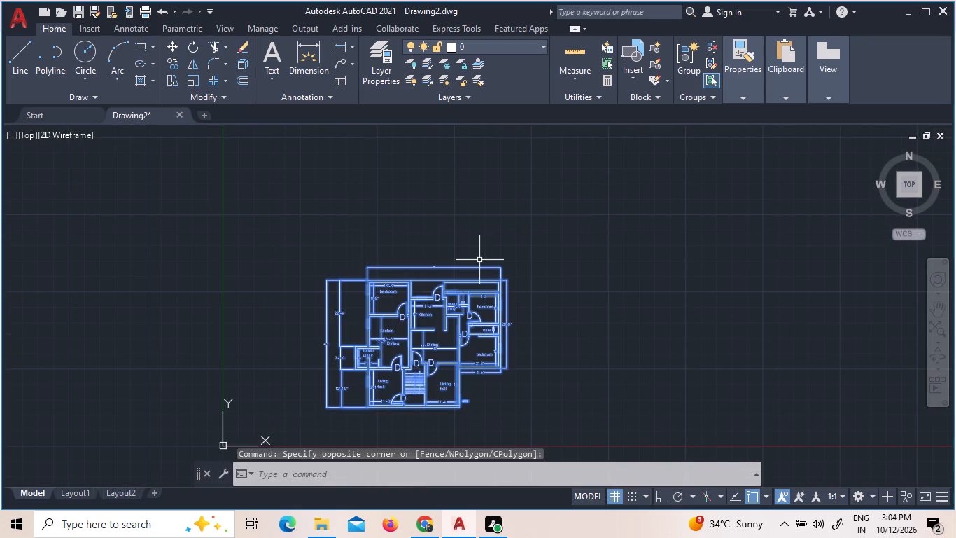
right_click(480, 260)
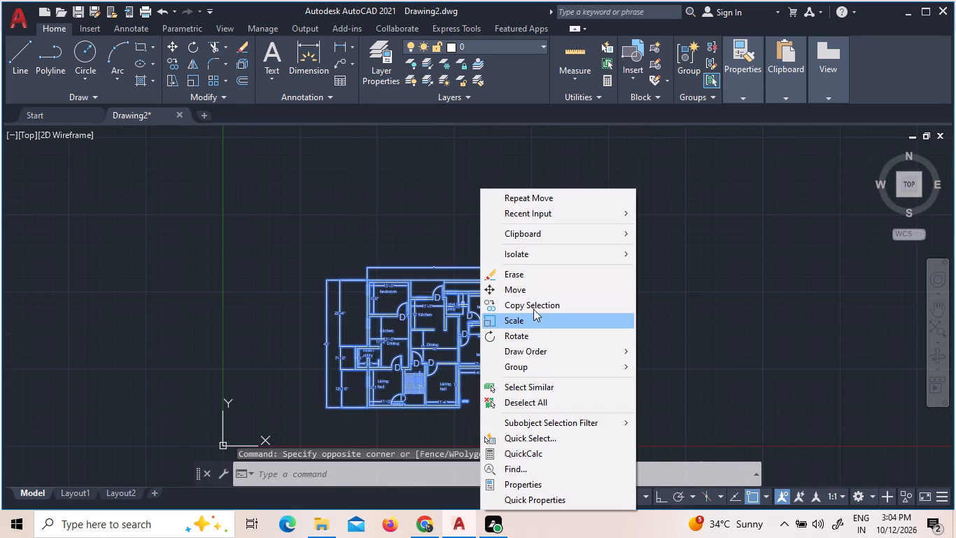
left_click(533, 305)
left_click(499, 323)
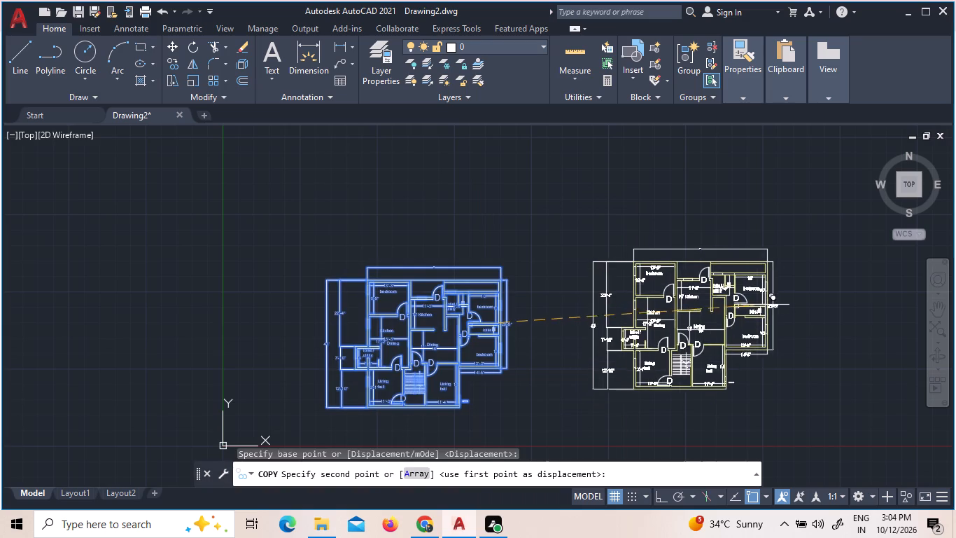
key("F8")
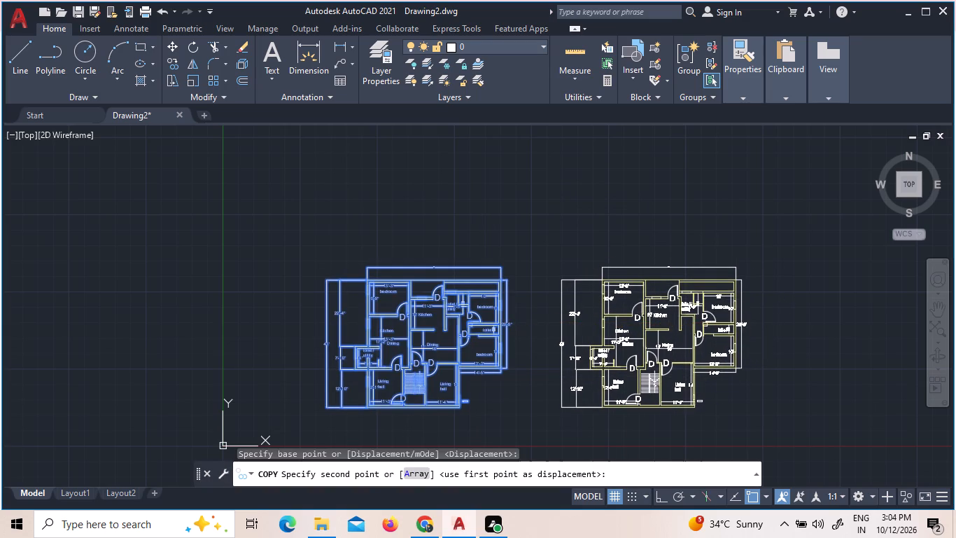
left_click(773, 316)
scroll(771, 316, "down", 1)
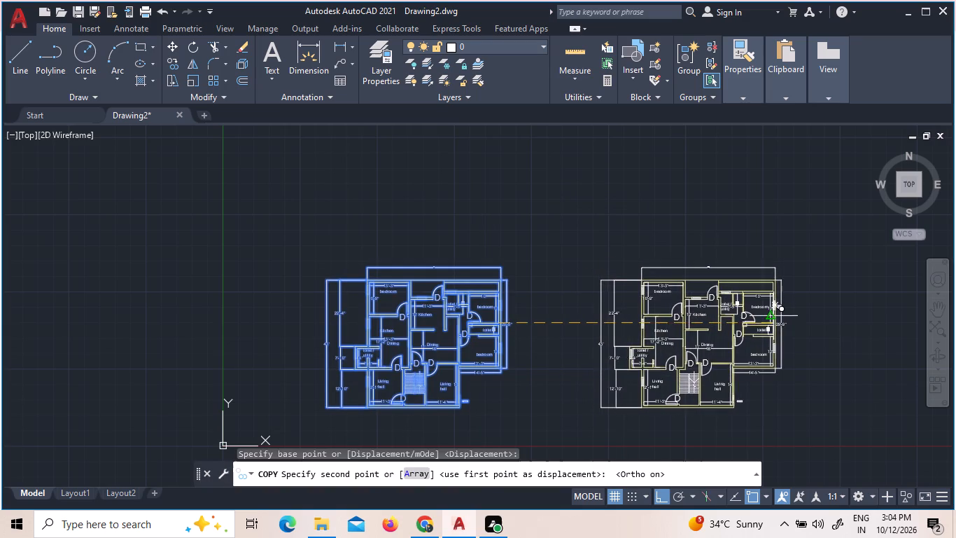
scroll(663, 340, "down", 8)
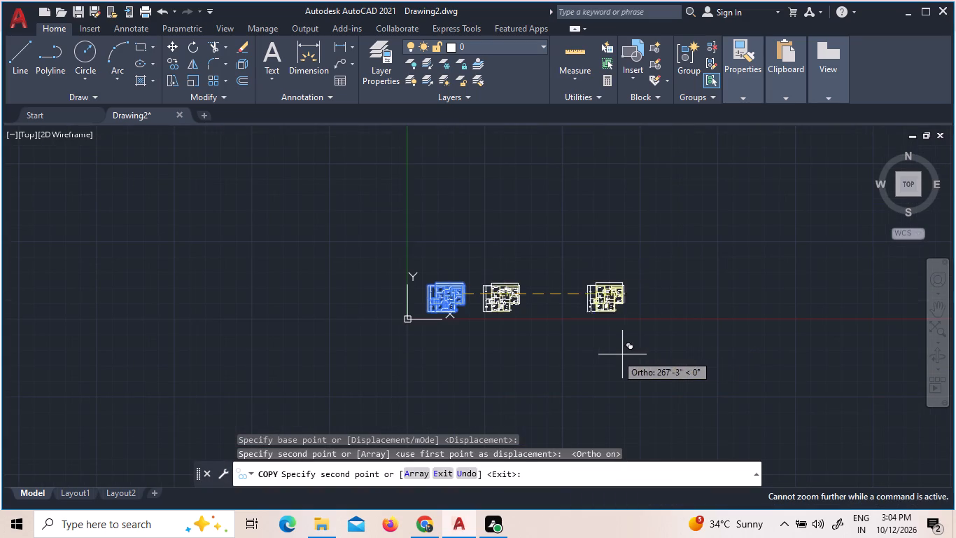
left_click(582, 354)
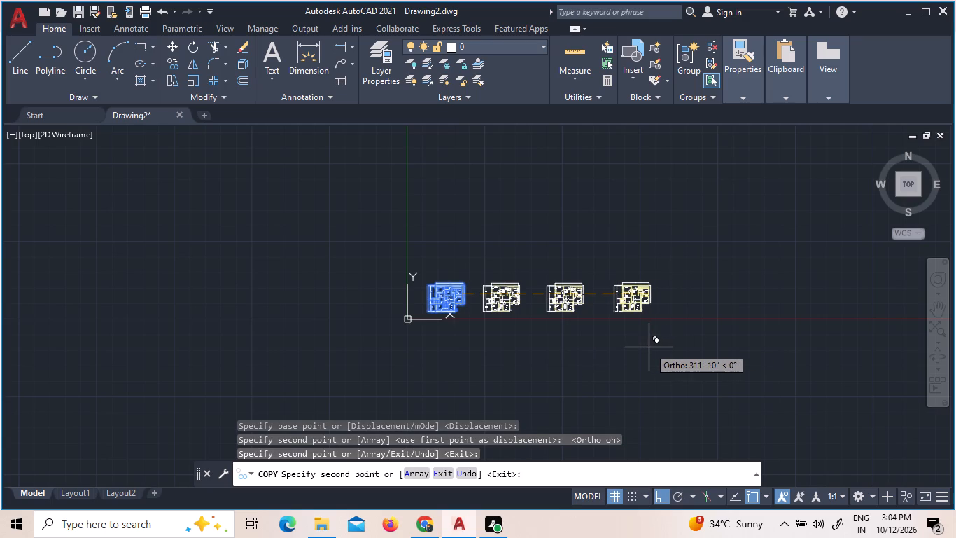
left_click(649, 347)
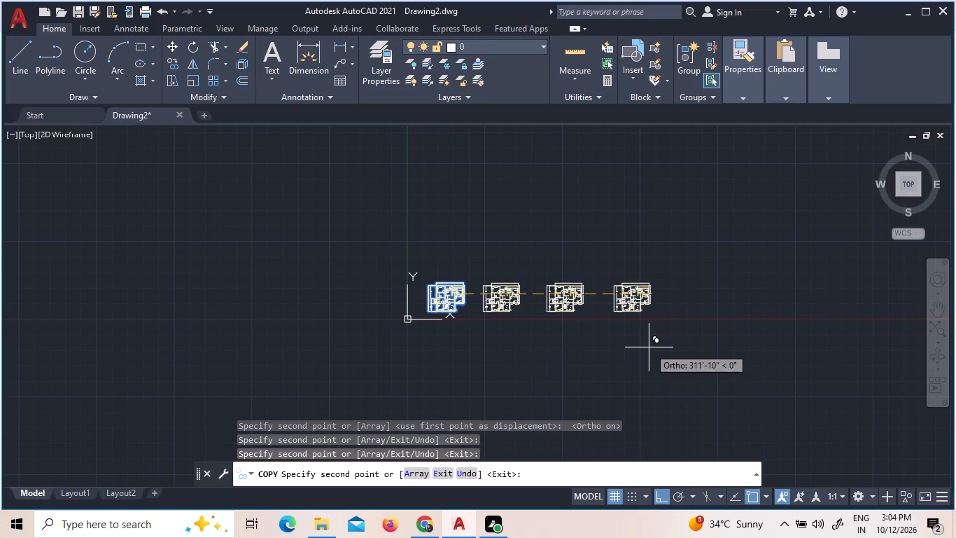
left_click(716, 376)
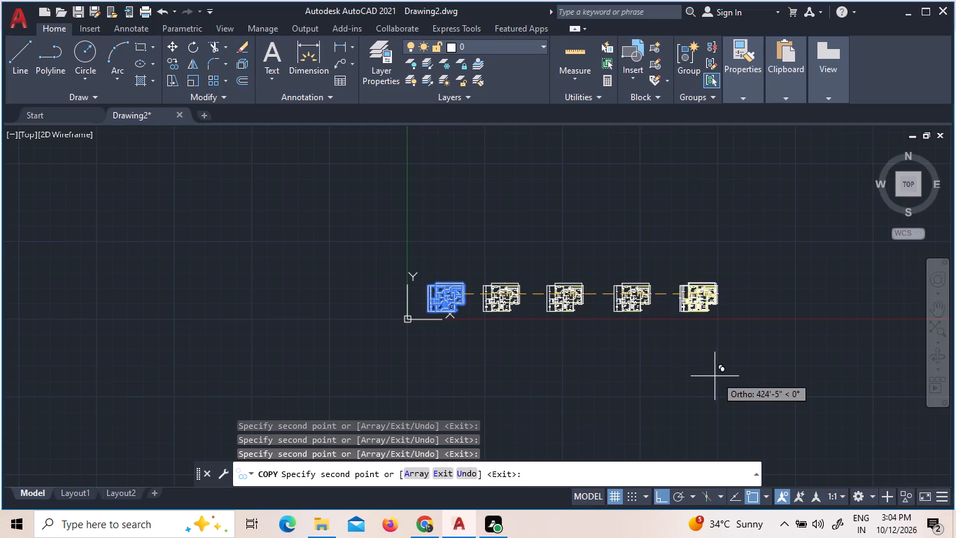
left_click(781, 340)
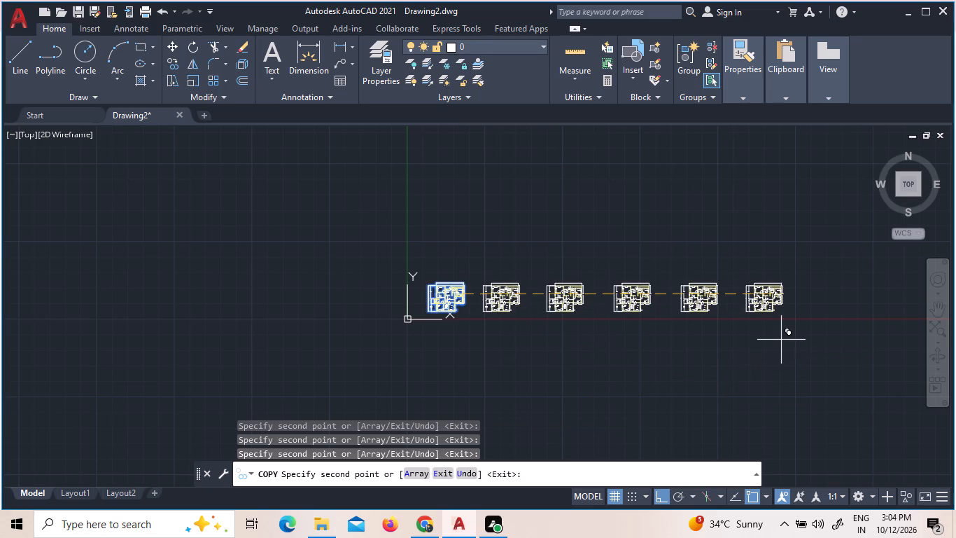
key("Escape")
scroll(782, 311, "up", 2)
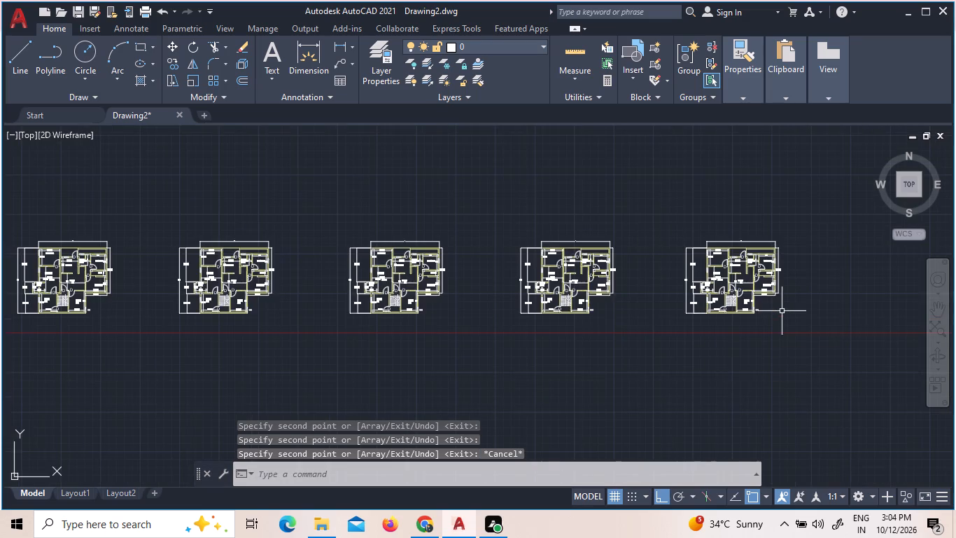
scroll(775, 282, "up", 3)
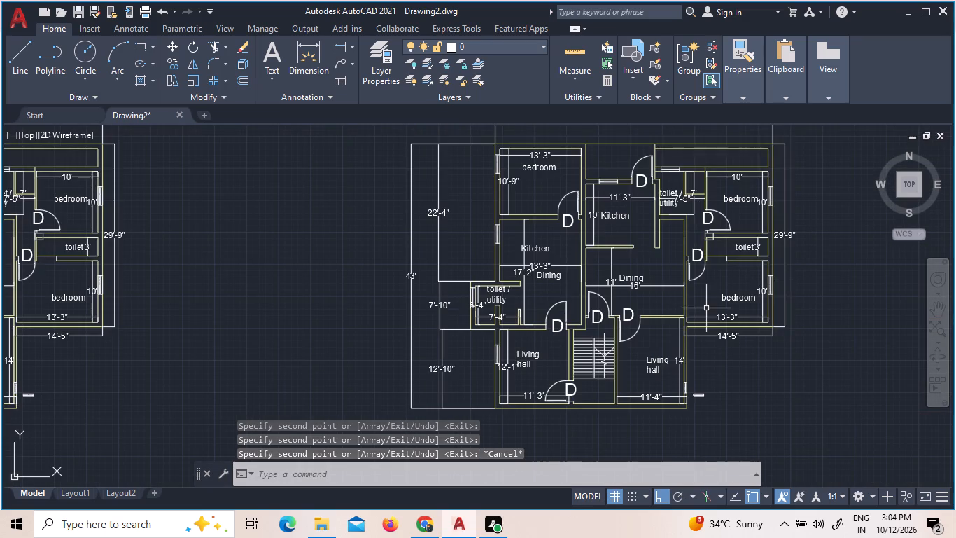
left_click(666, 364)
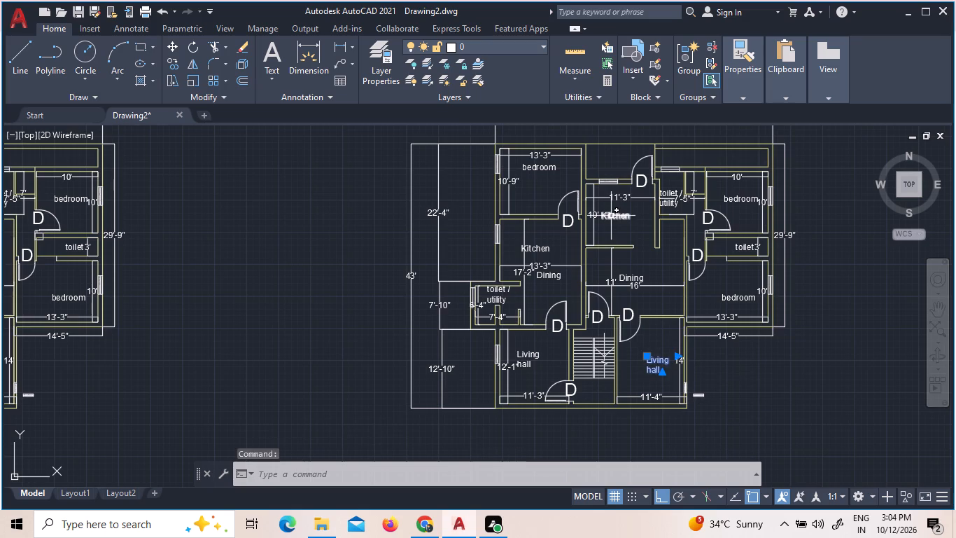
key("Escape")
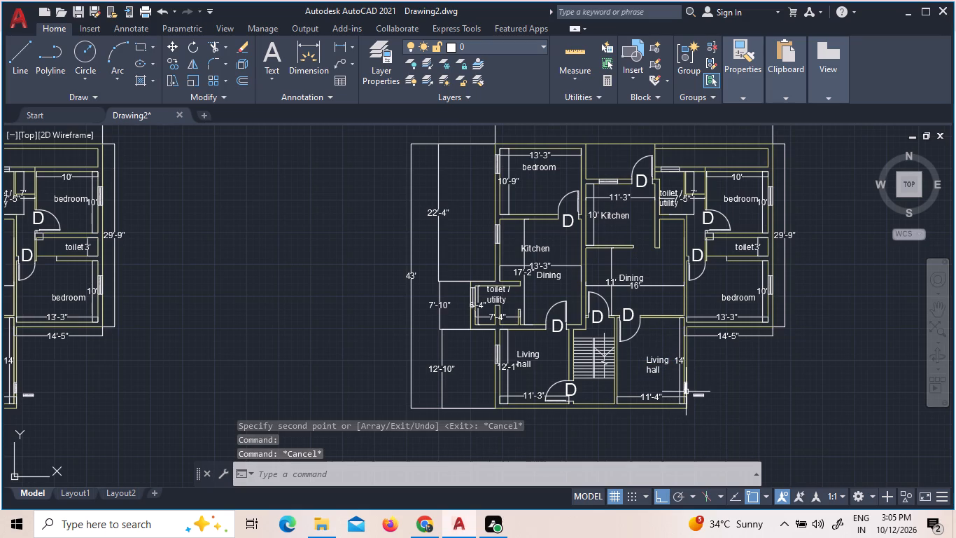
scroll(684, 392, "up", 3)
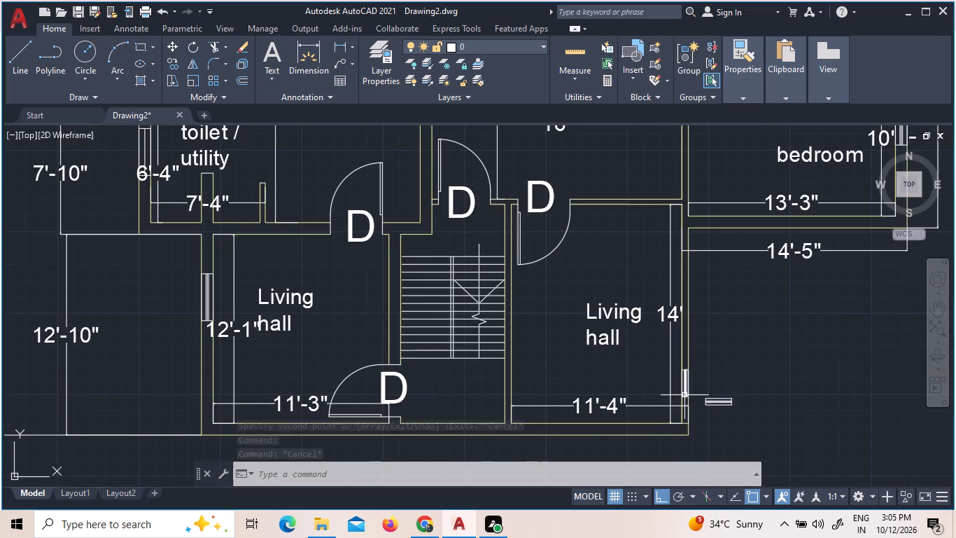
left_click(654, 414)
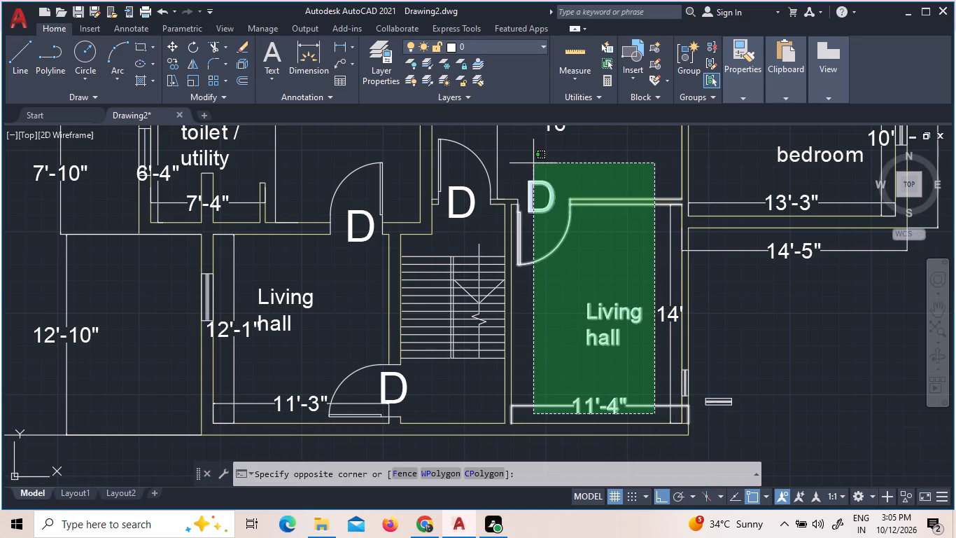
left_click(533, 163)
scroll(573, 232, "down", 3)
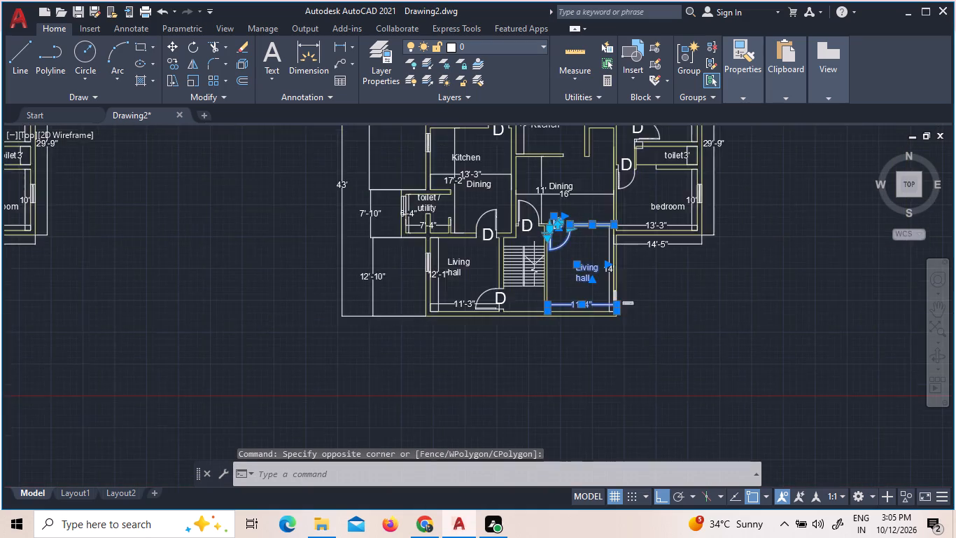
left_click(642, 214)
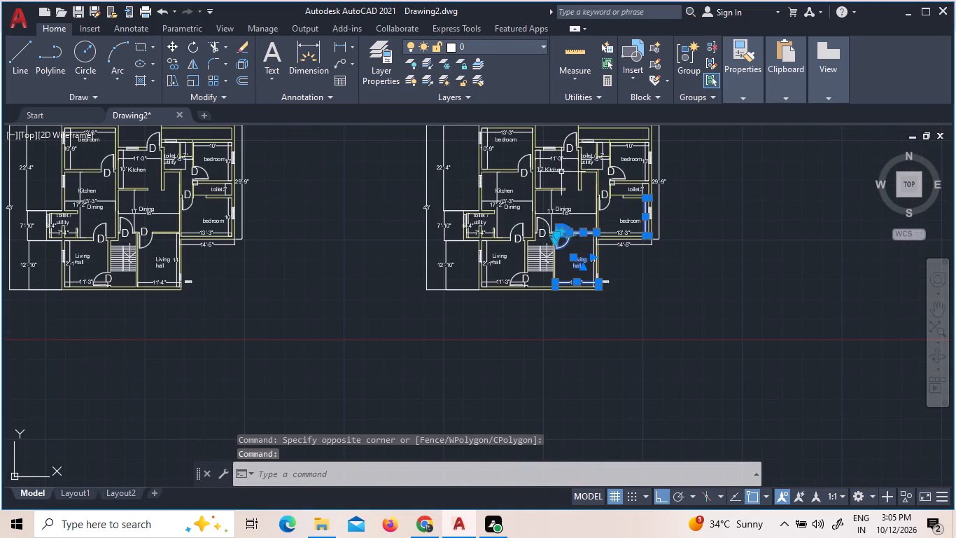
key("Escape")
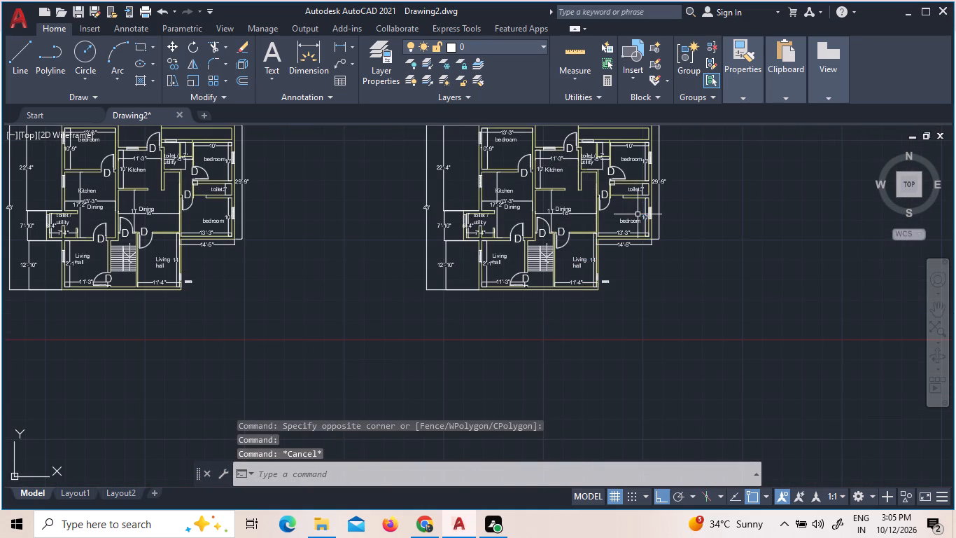
Erase the east unit's living hall contents, kitchen, dining and toilet / utility walls, doors and labels, plus the 13'-3" bedroom dimension, in the easternmost plan copy.
scroll(581, 292, "up", 2)
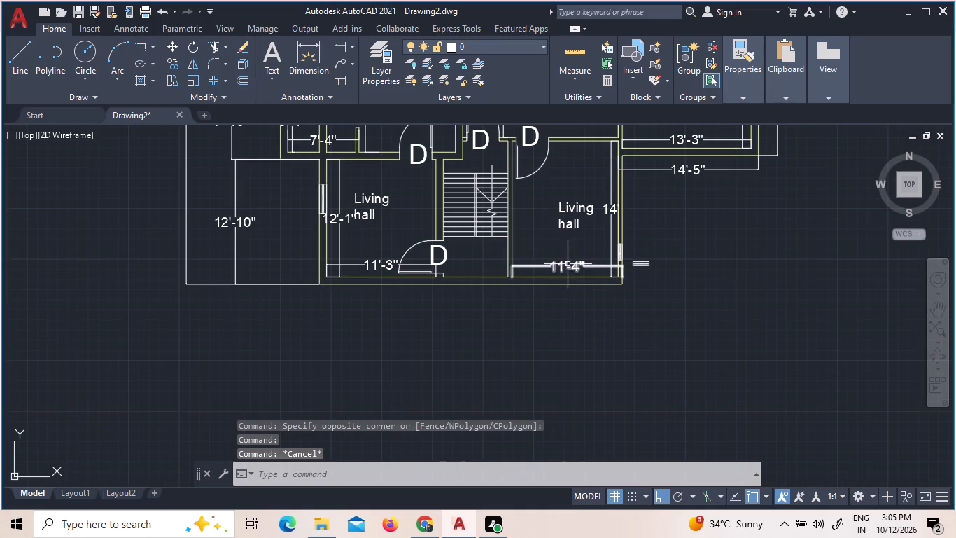
left_click(592, 273)
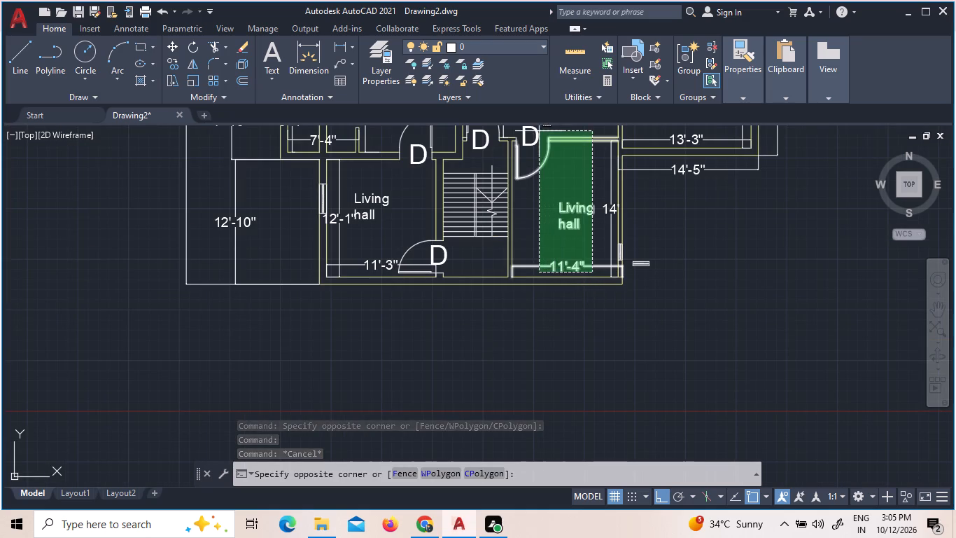
left_click(539, 131)
scroll(588, 189, "down", 4)
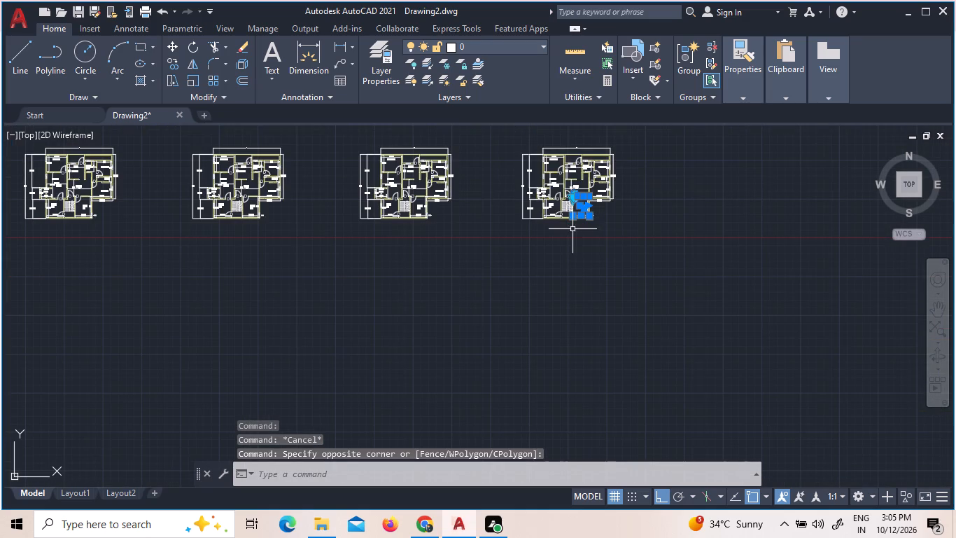
scroll(565, 163, "up", 3)
left_click(570, 156)
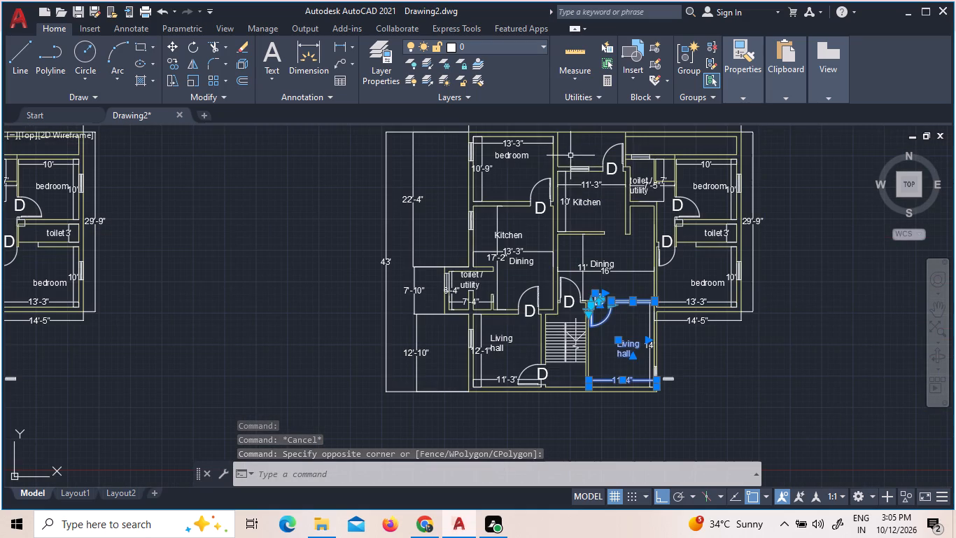
left_click(719, 273)
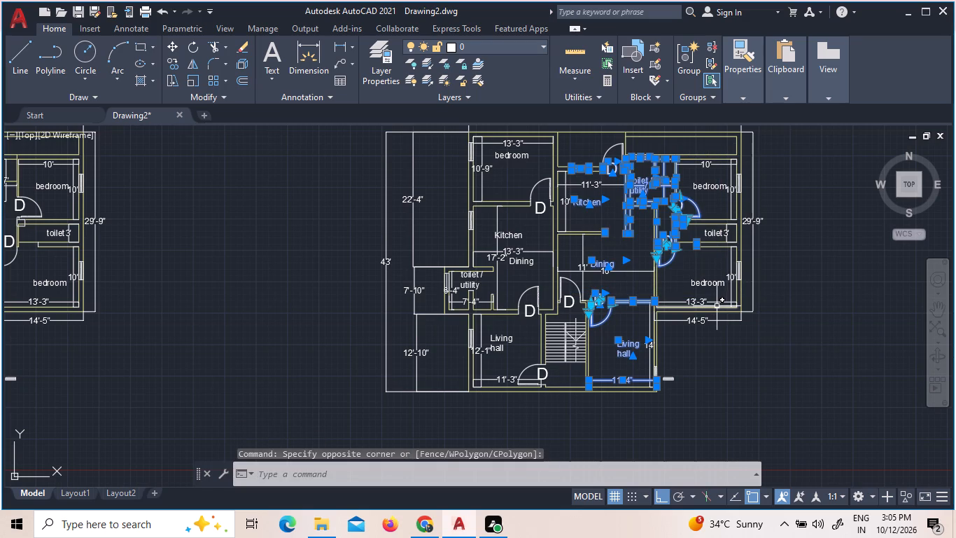
left_click(721, 303)
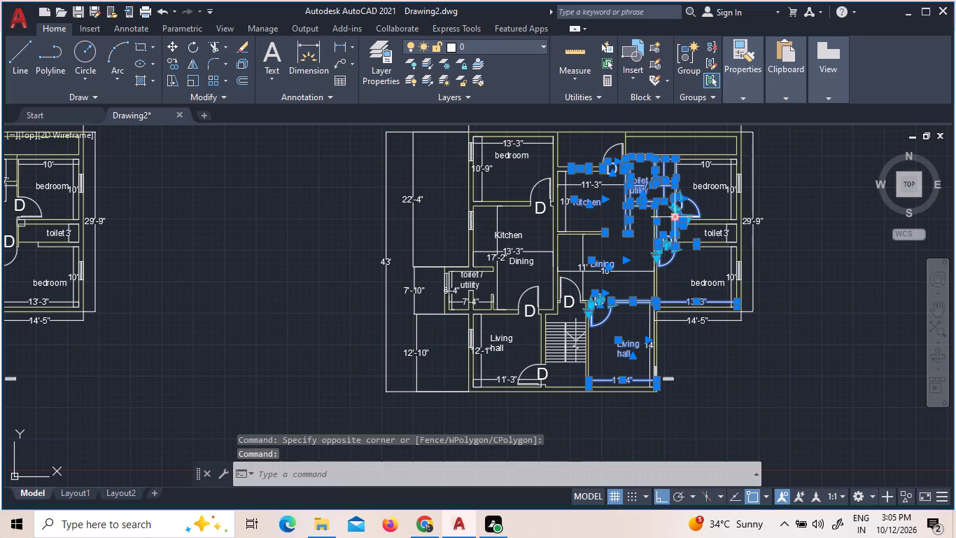
key("Delete")
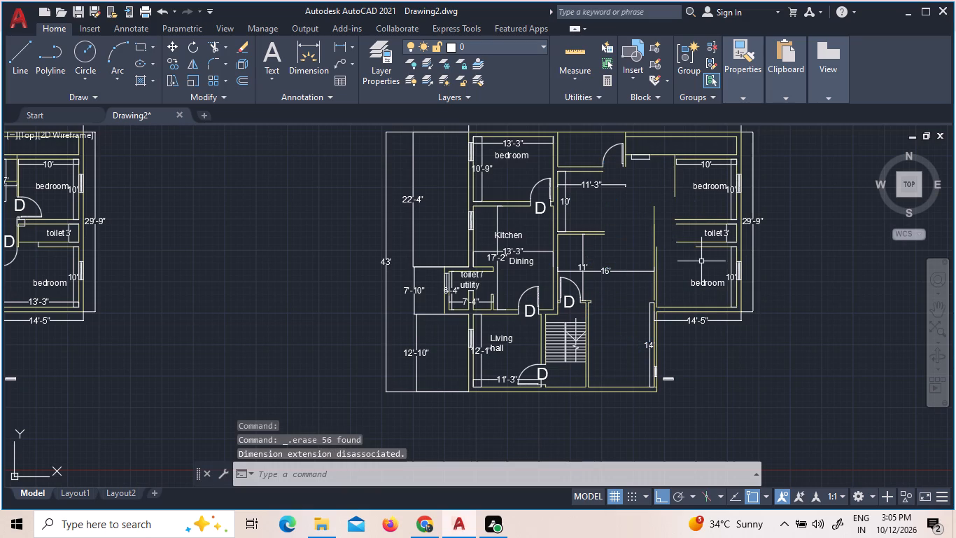
Erase the east unit's remaining interior partitions, north door, ventilator symbol, bedroom and toilet labels, and 11'-3" and 16' dimensions.
left_click(715, 301)
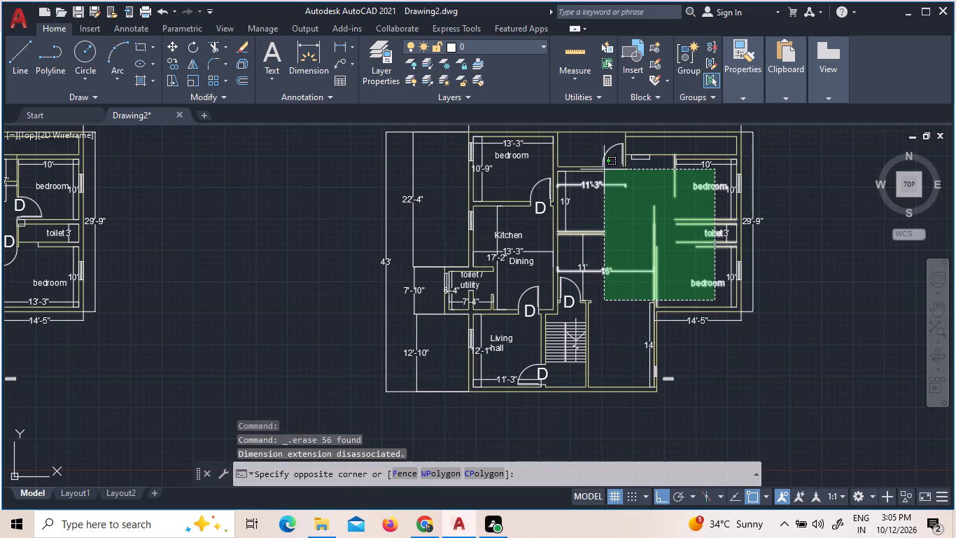
left_click(597, 147)
key("Delete")
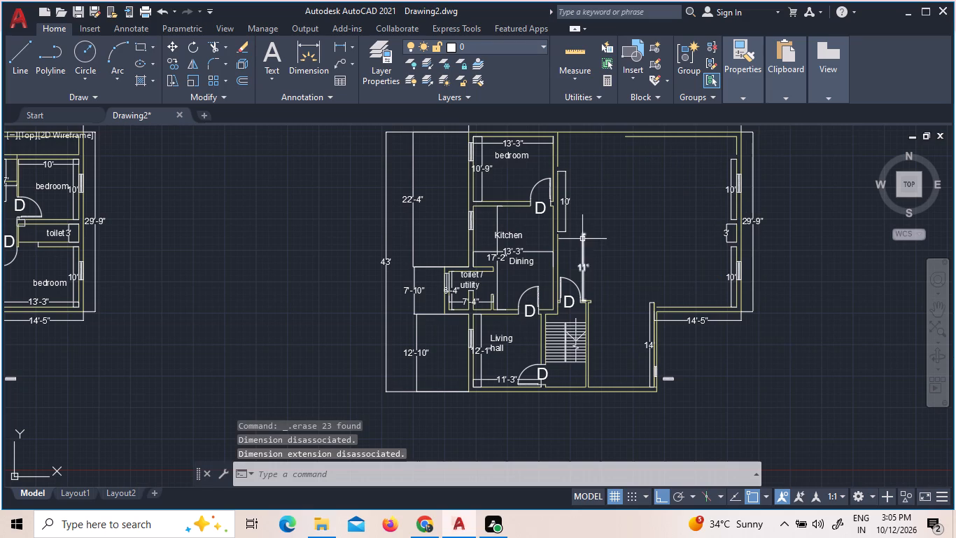
Erase the leftover vertical interior dimensions in the east unit: the 11', the 3' and the three 10' ones.
left_click(582, 239)
left_click(564, 208)
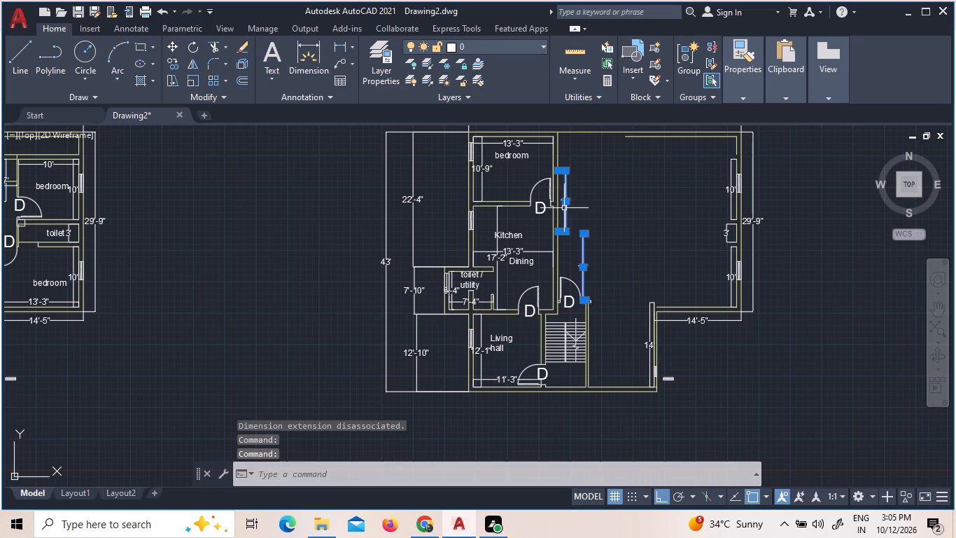
left_click(730, 179)
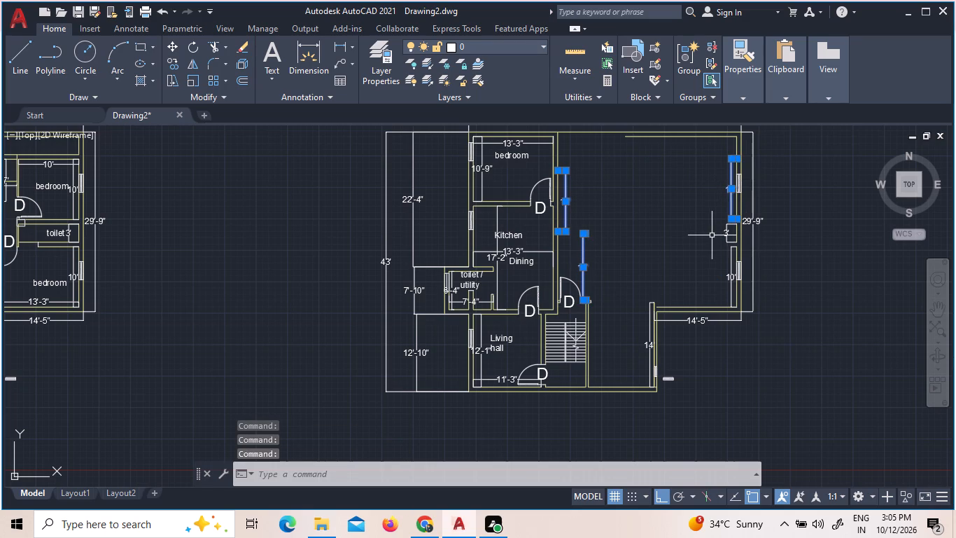
left_click(725, 231)
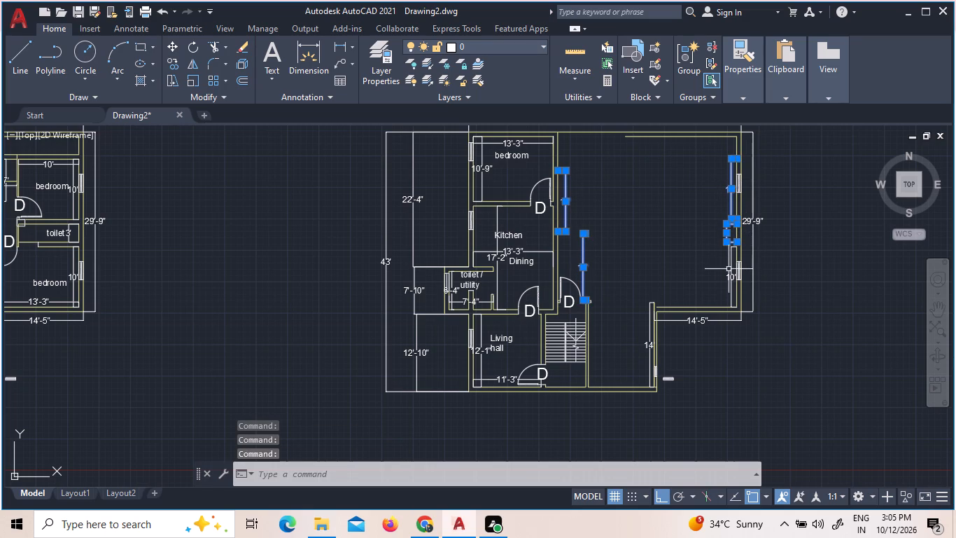
left_click(732, 268)
key("Delete")
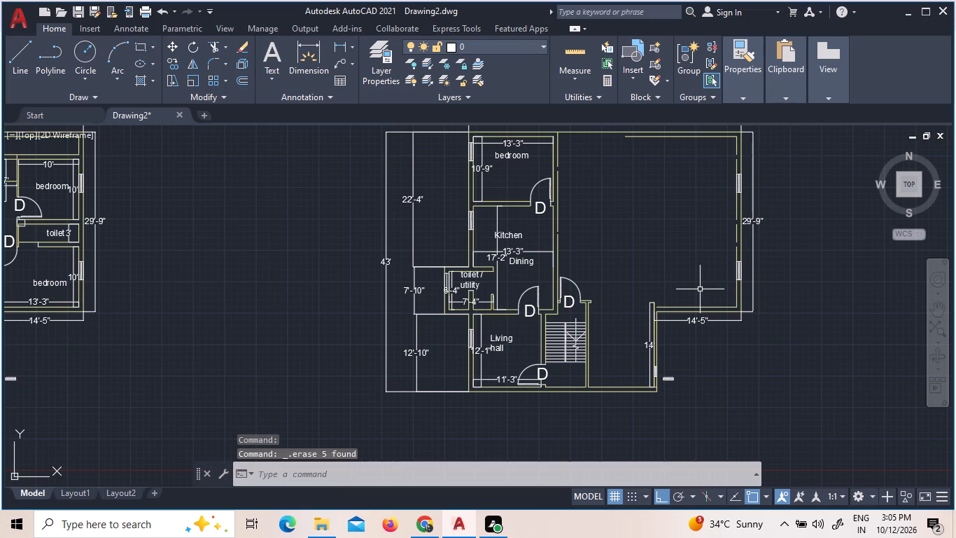
Erase the two bedroom window symbols and the living hall window symbol from the east unit's outer walls, keeping the wall lines.
scroll(731, 184, "up", 2)
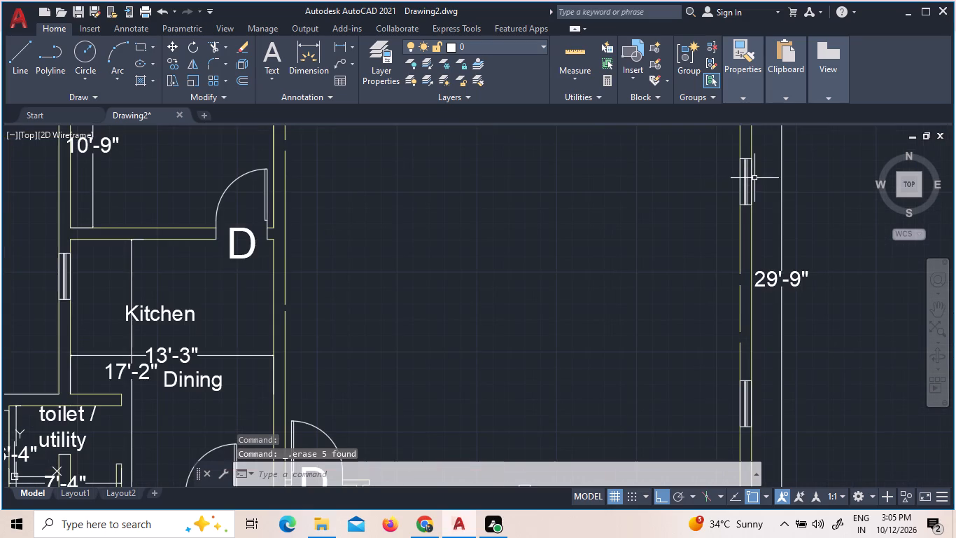
scroll(754, 178, "up", 3)
left_click(726, 291)
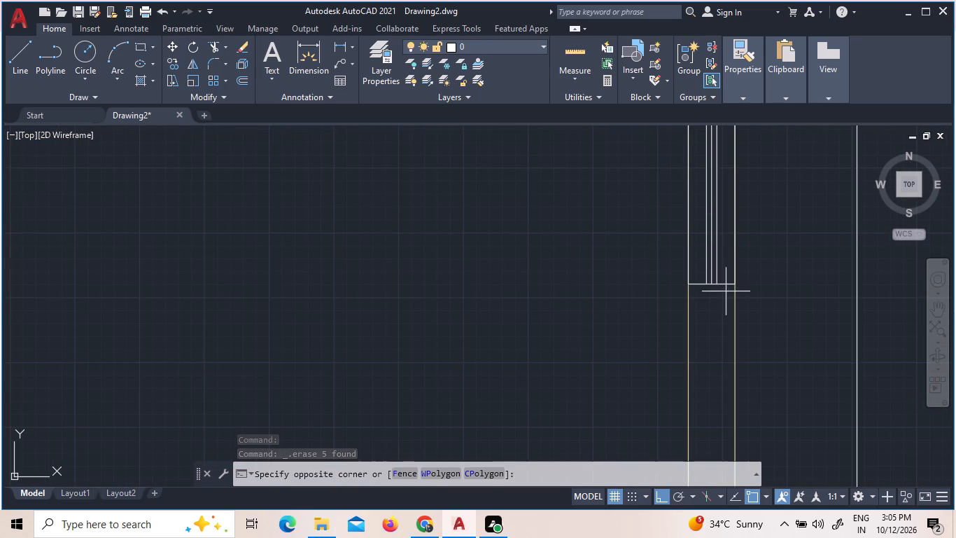
left_click(702, 273)
scroll(712, 273, "down", 6)
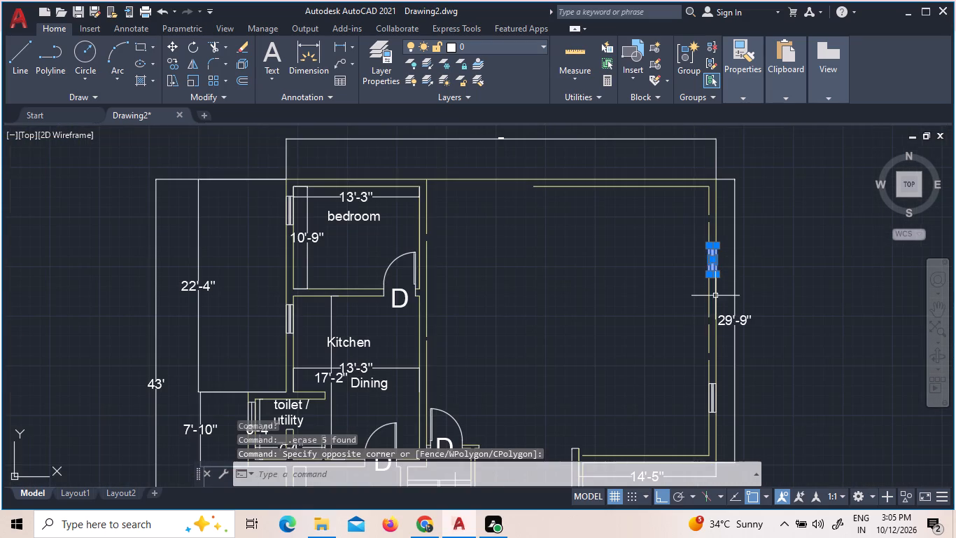
scroll(726, 437, "up", 3)
scroll(667, 354, "up", 1)
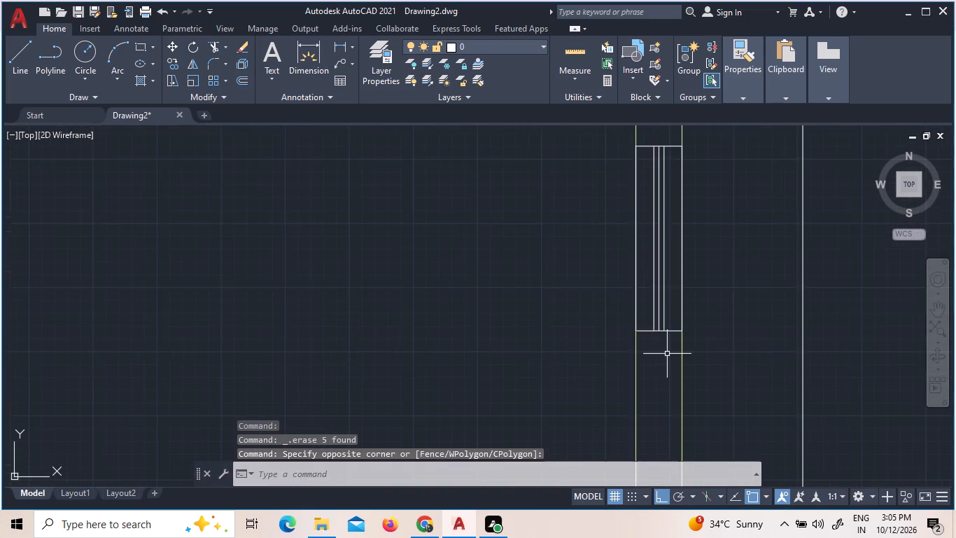
scroll(667, 354, "up", 1)
left_click(689, 338)
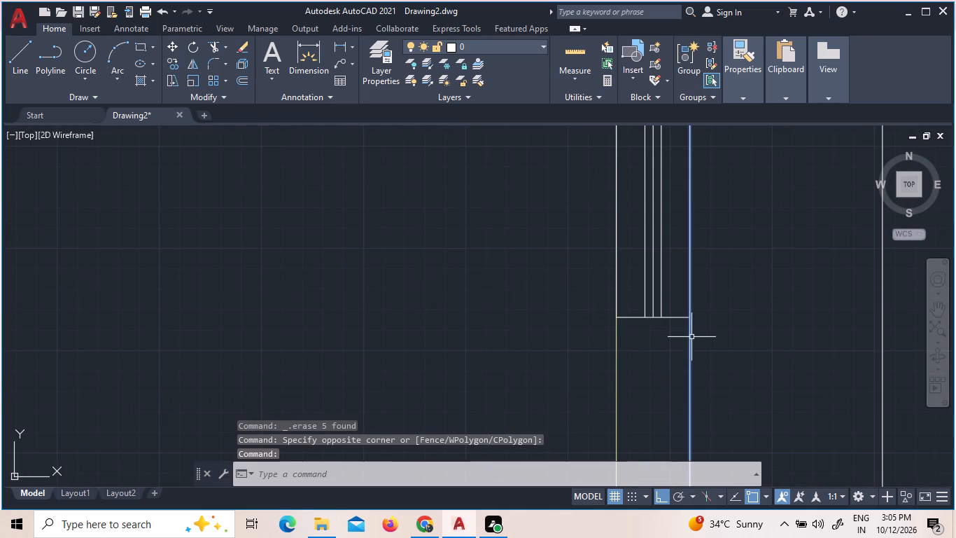
key("Escape")
left_click(680, 336)
left_click(640, 273)
scroll(597, 321, "down", 3)
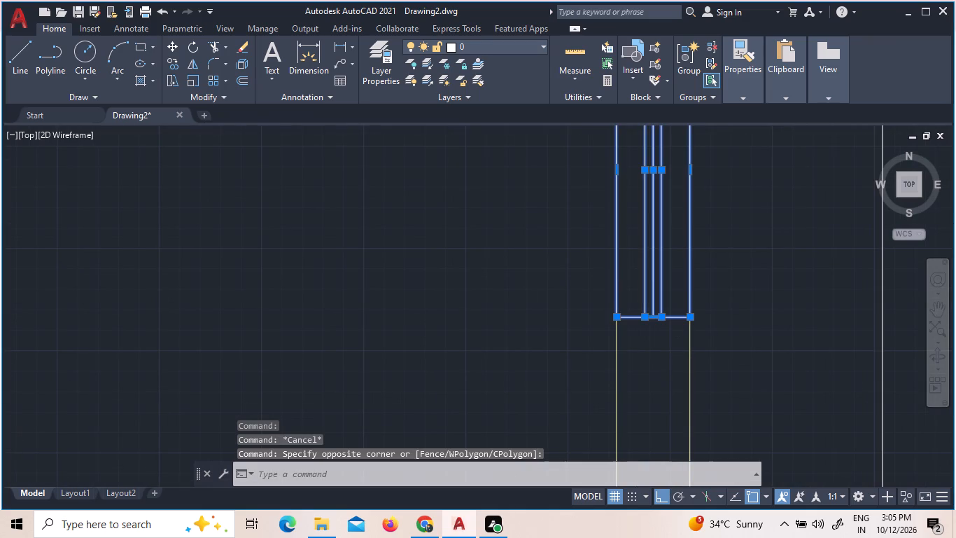
scroll(597, 321, "down", 4)
scroll(654, 199, "down", 3)
scroll(641, 190, "up", 7)
left_click(617, 191)
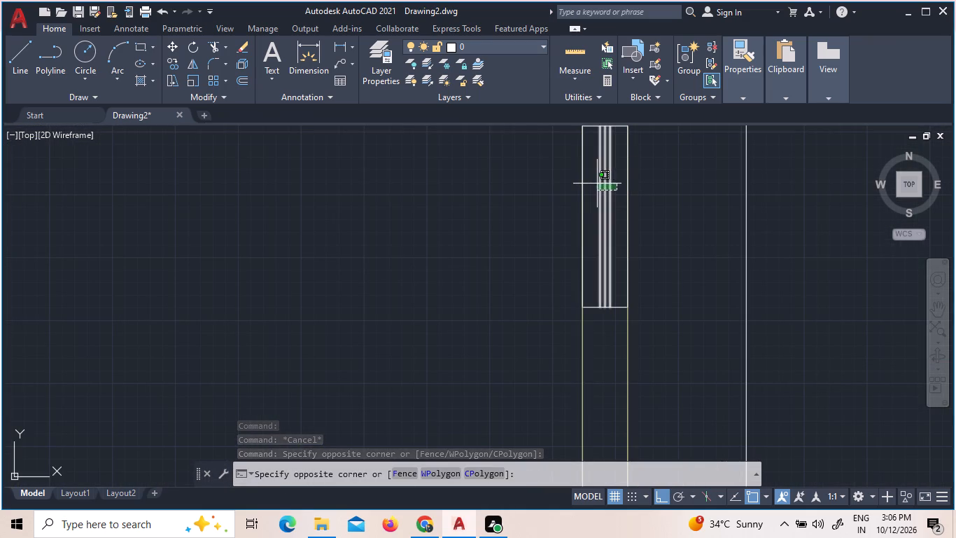
left_click(597, 184)
left_click(617, 323)
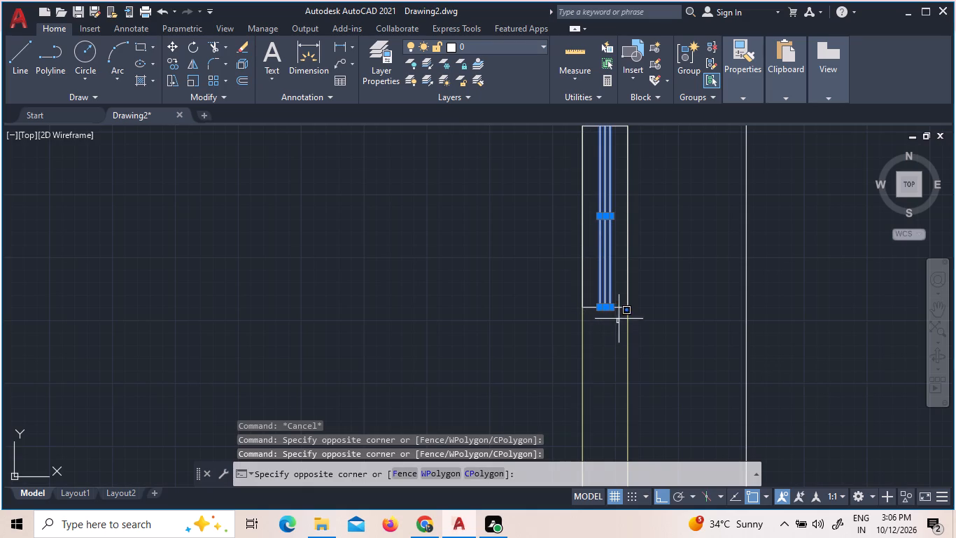
left_click(591, 282)
scroll(591, 282, "down", 9)
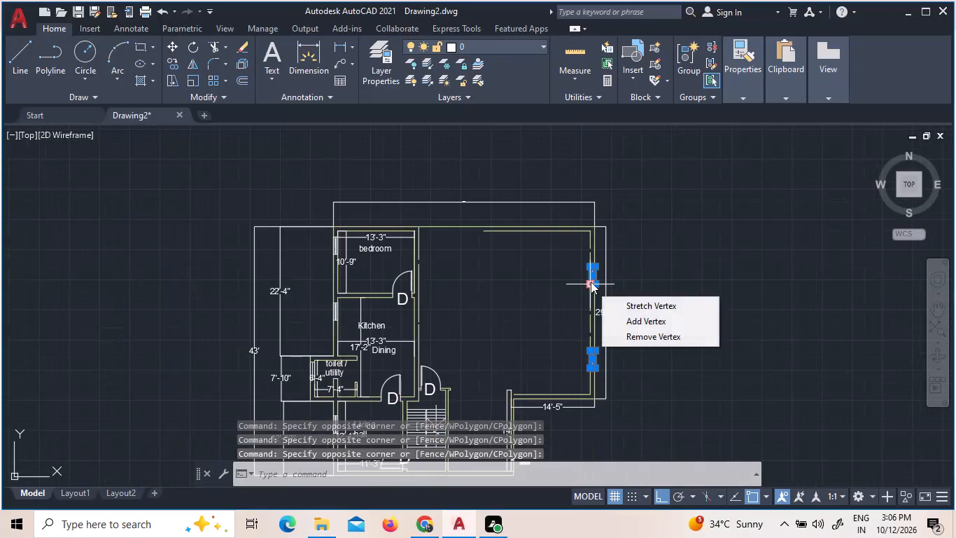
scroll(558, 392, "down", 3)
scroll(542, 431, "up", 4)
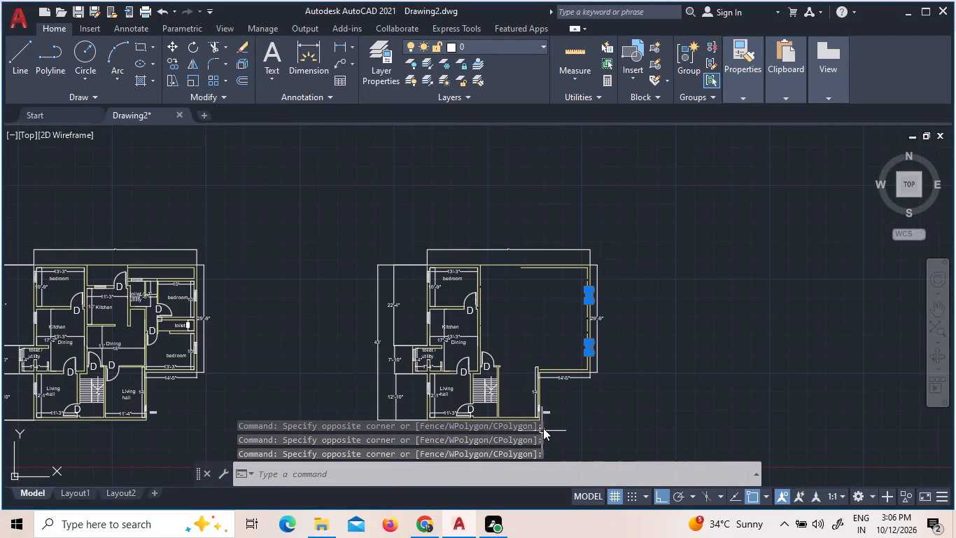
scroll(543, 428, "up", 8)
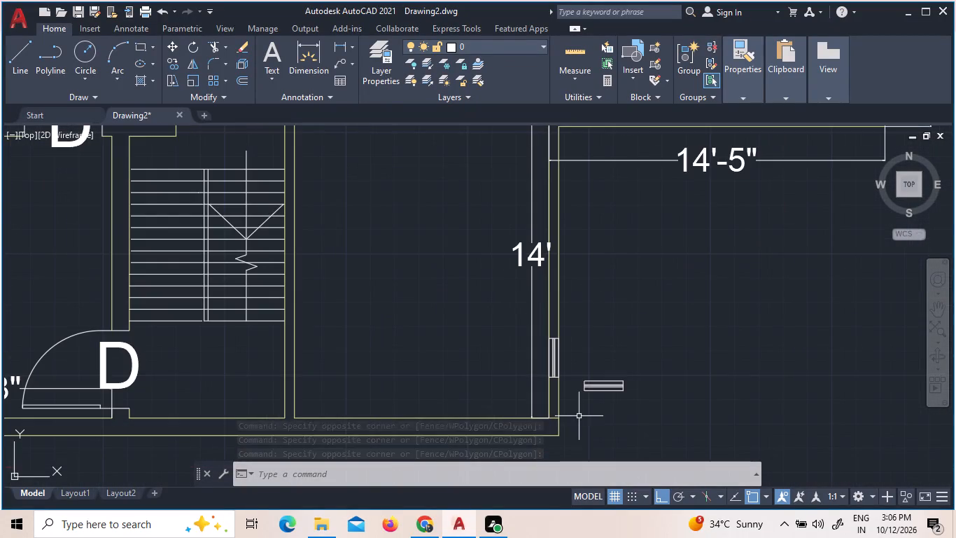
scroll(568, 394, "up", 3)
left_click(522, 340)
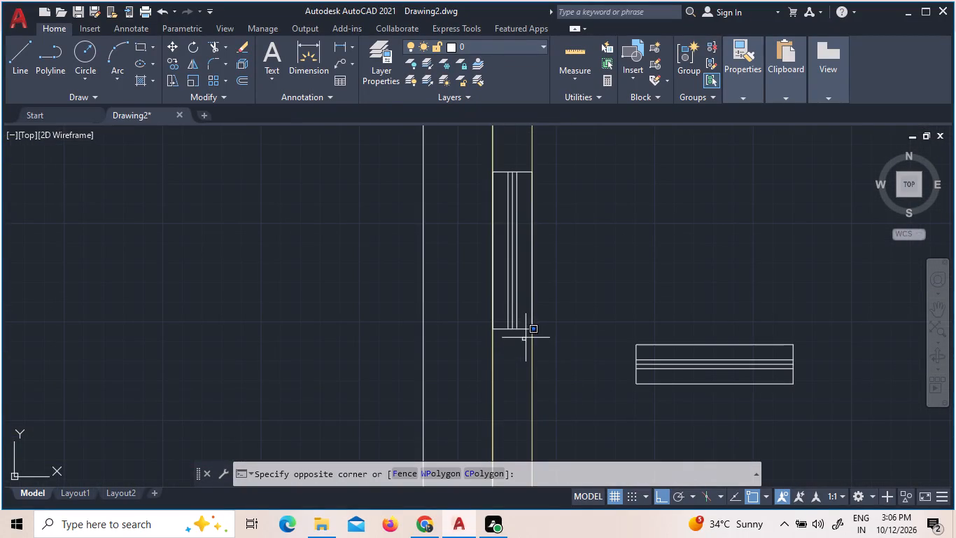
left_click_drag(499, 307, 505, 310)
scroll(582, 343, "down", 6)
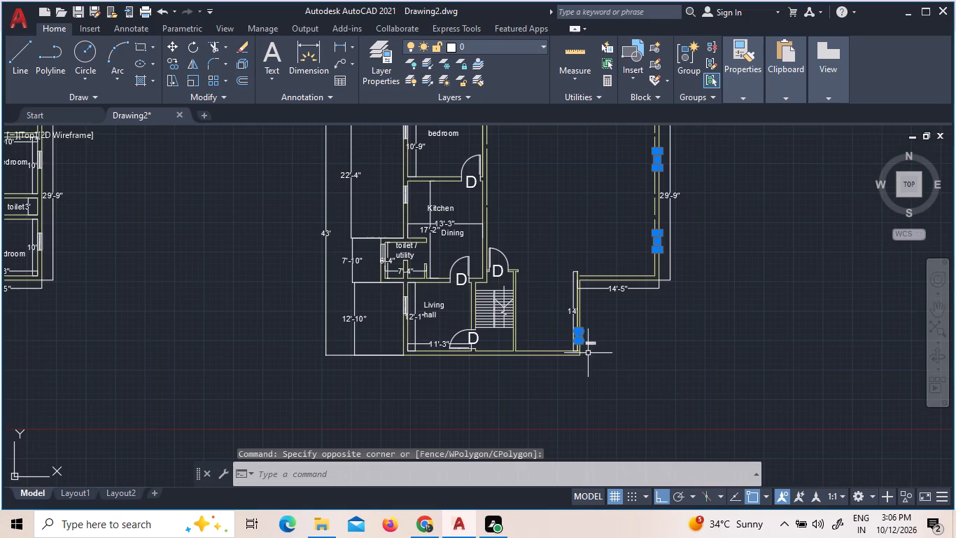
scroll(515, 225, "down", 3)
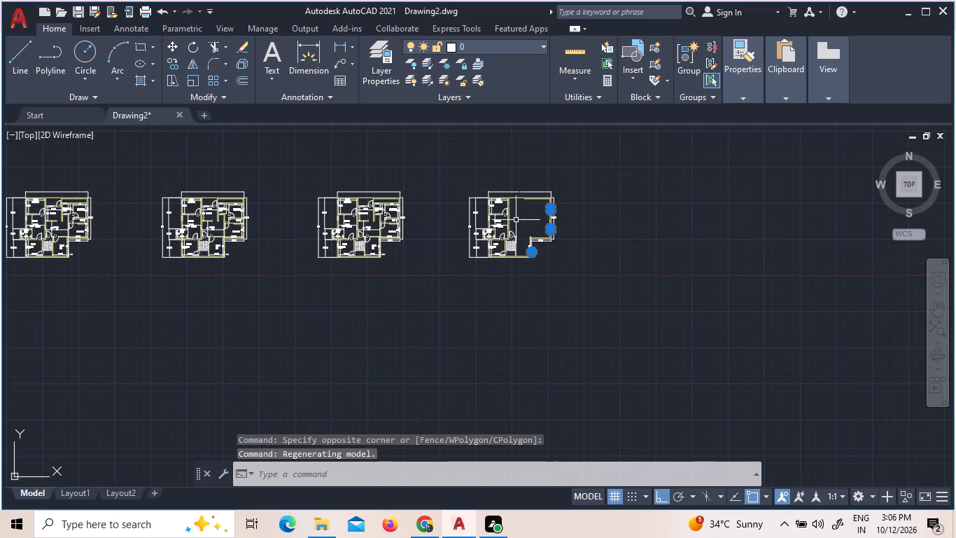
scroll(512, 203, "up", 5)
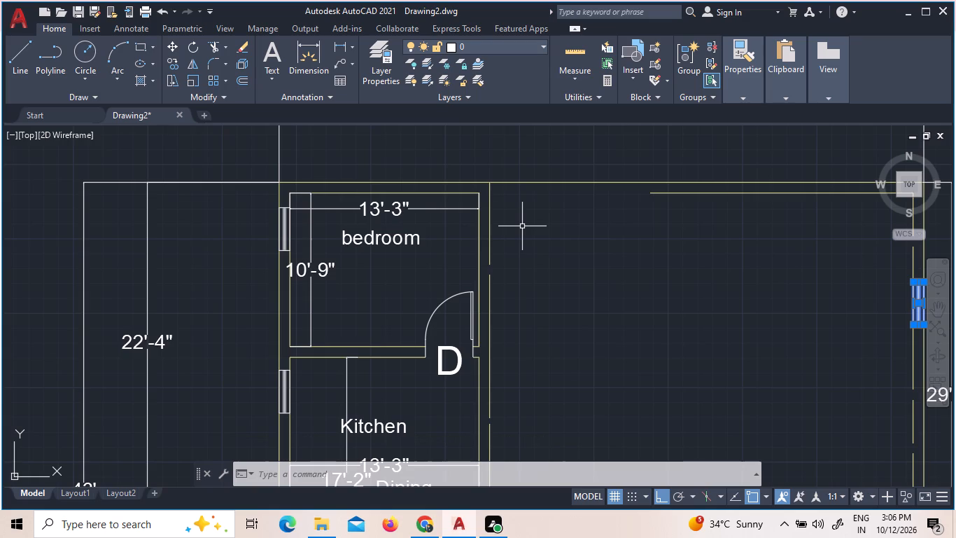
key("Delete")
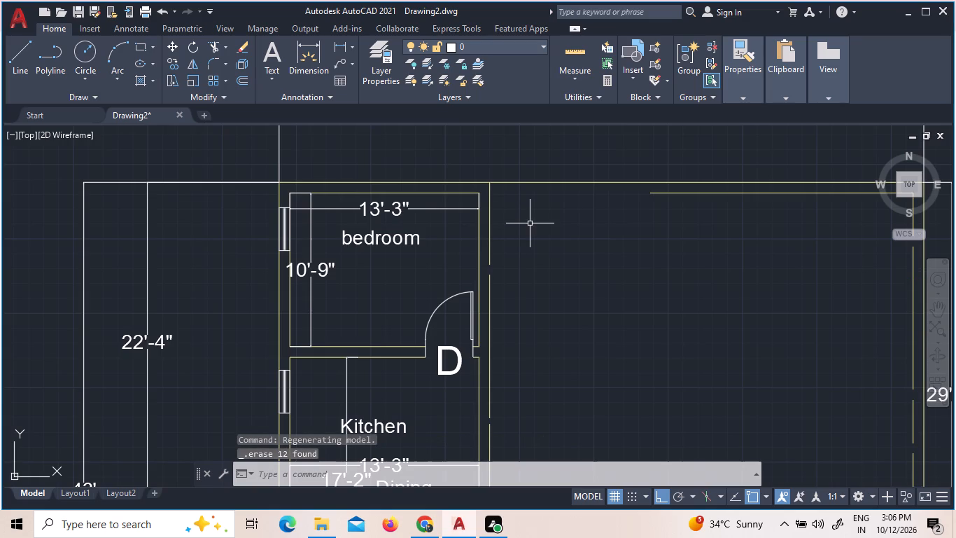
Extend the north wall's inner line to the party wall and close both gaps in the party wall's east line, in the easternmost plan copy.
type("EX")
key("space")
key("space")
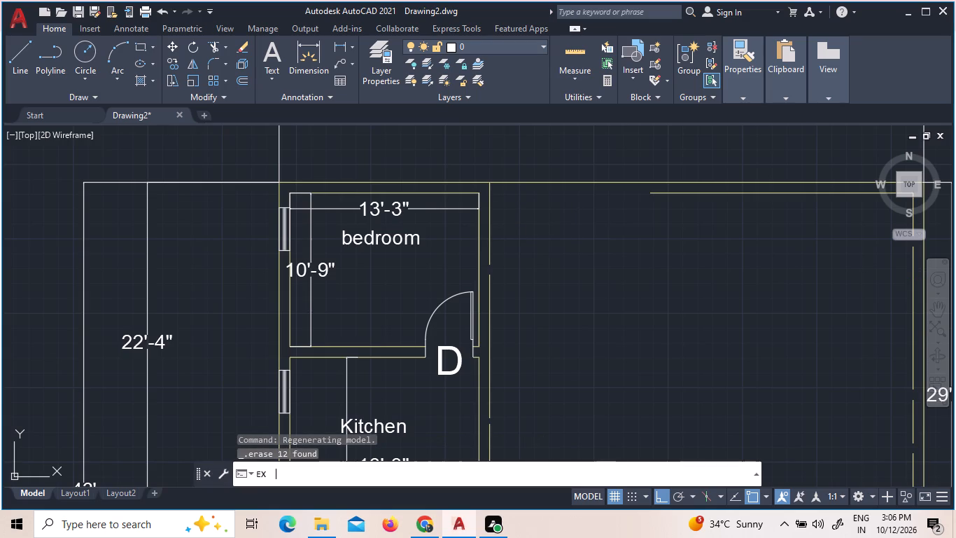
left_click(715, 195)
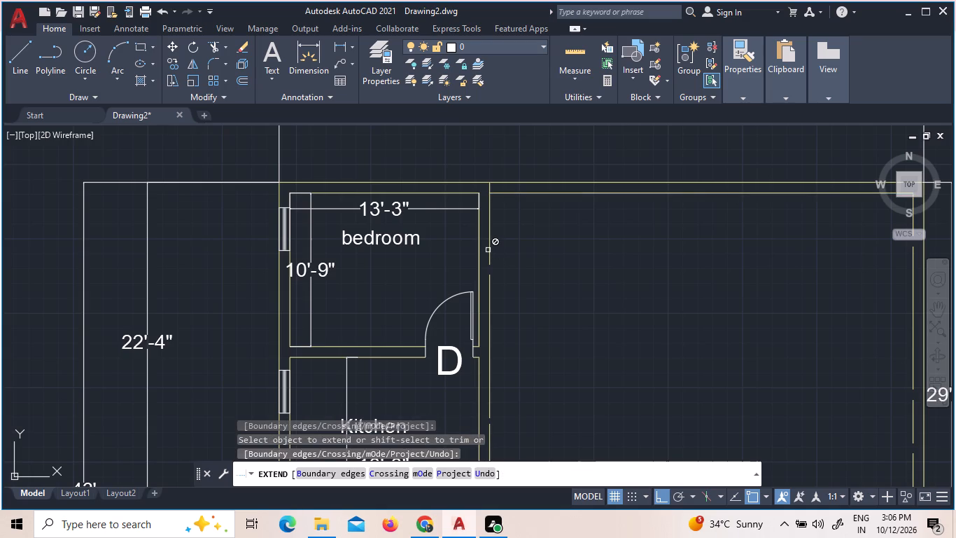
left_click(491, 289)
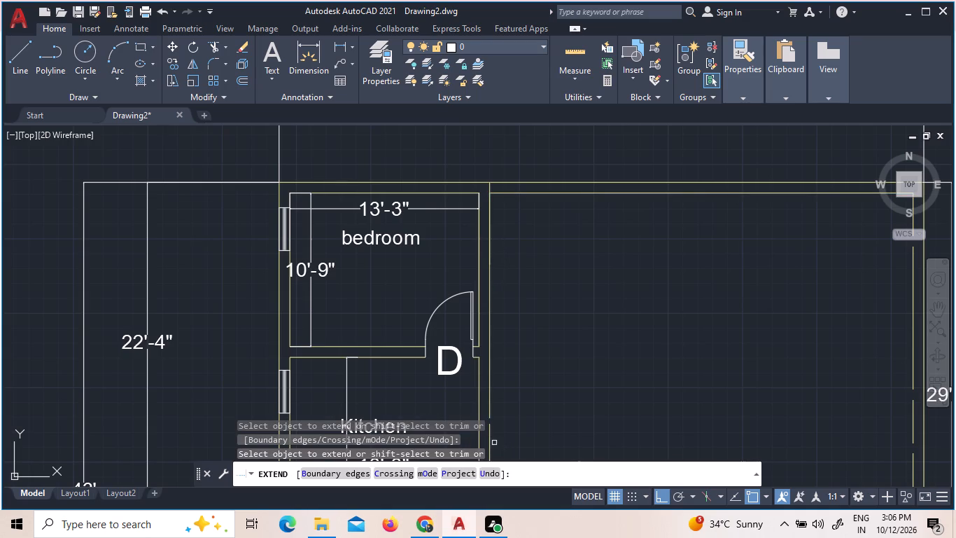
left_click(491, 437)
Extend the inner line segments of the east unit's east wall north to close the gaps left by the bedroom windows.
scroll(559, 357, "down", 3)
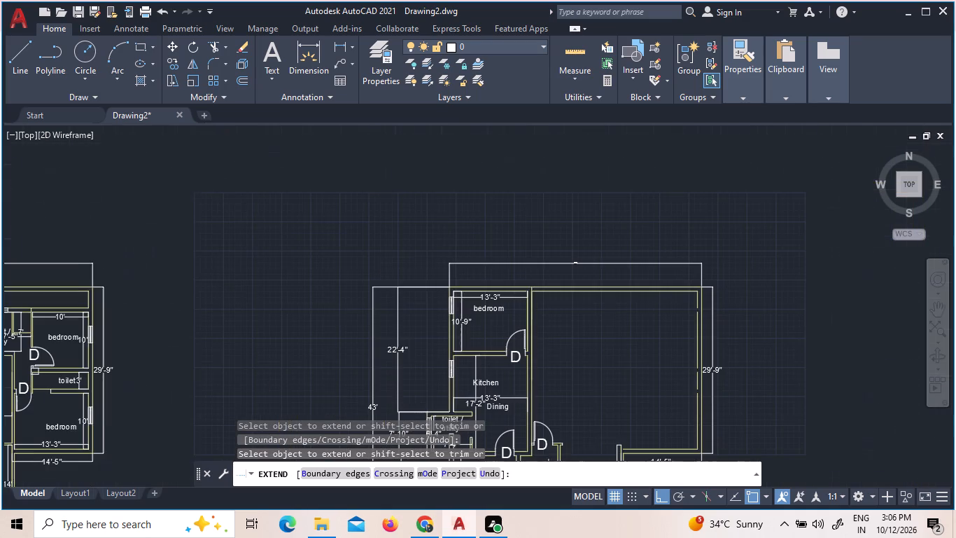
scroll(558, 352, "down", 2)
scroll(591, 401, "up", 3)
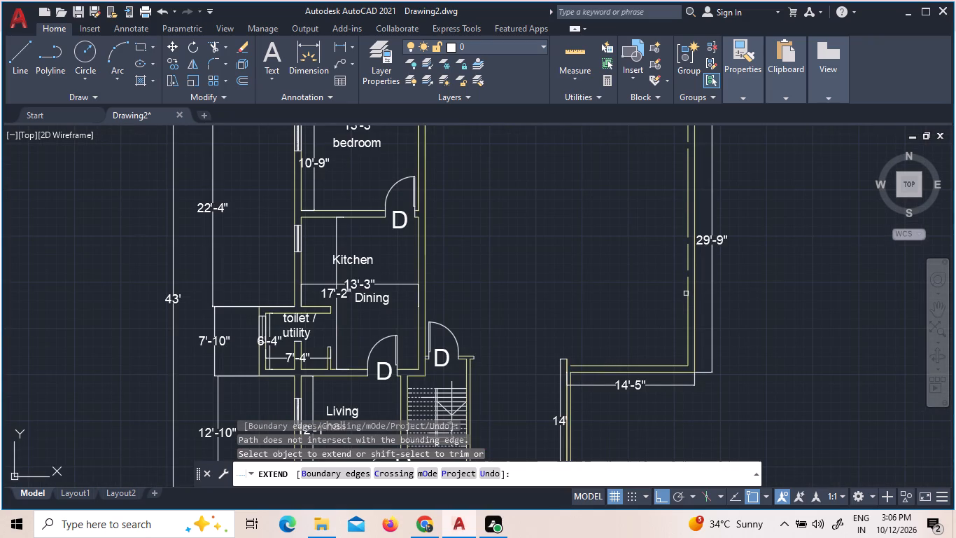
left_click(688, 216)
scroll(691, 230, "down", 2)
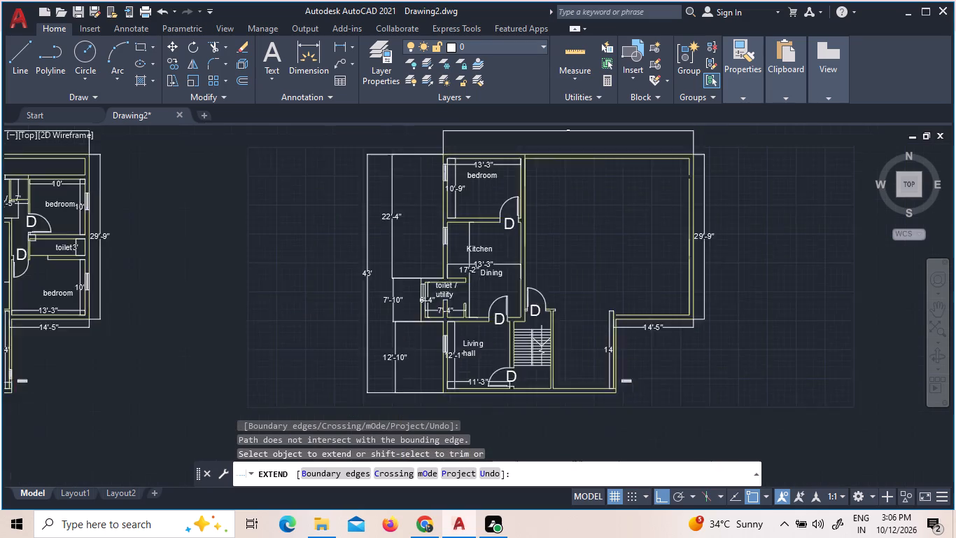
scroll(693, 196, "up", 3)
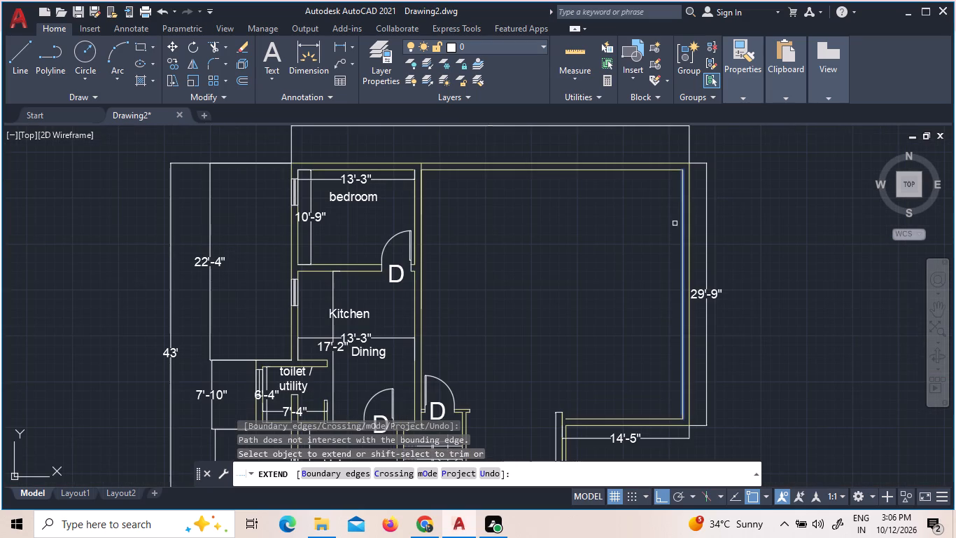
left_click(682, 223)
Extend the inner line of the south wall beside the 14'-5" dimension west past the former living hall corner to the stair wall.
scroll(682, 223, "down", 2)
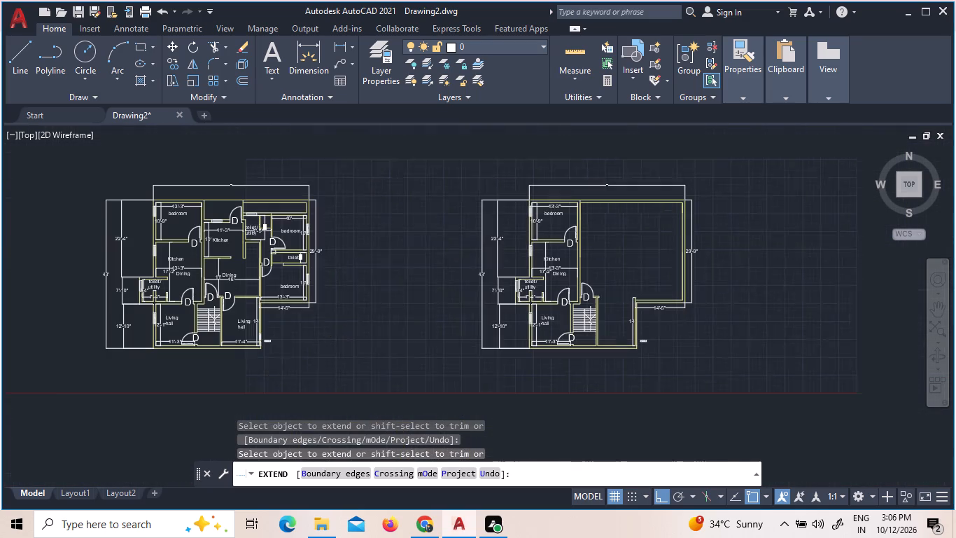
scroll(632, 321, "up", 4)
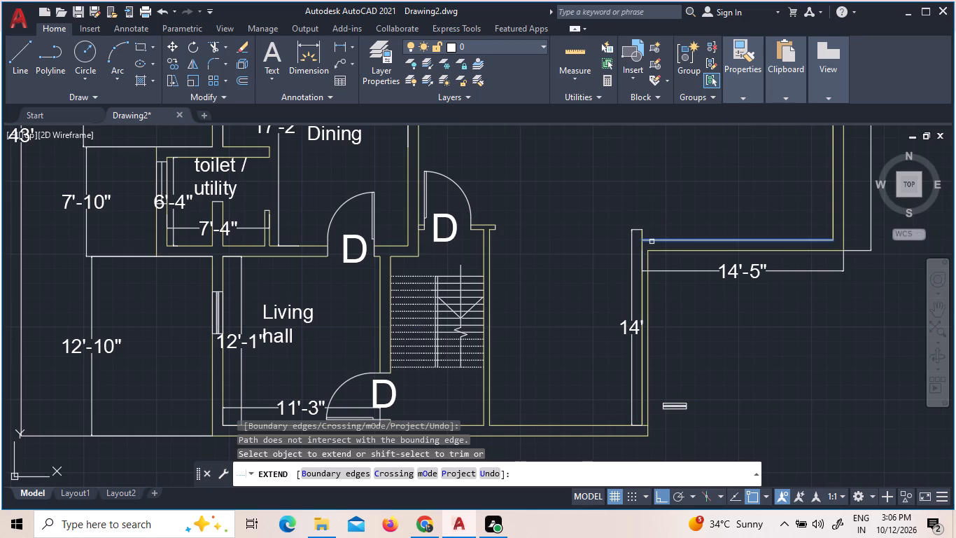
left_click(652, 242)
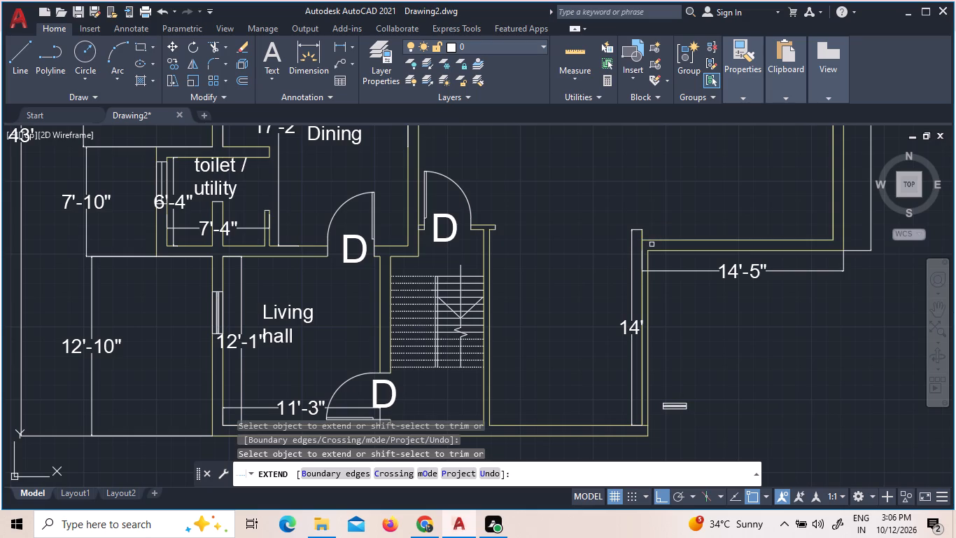
left_click(653, 240)
key("grave")
key("Escape")
key("Escape")
key("Escape")
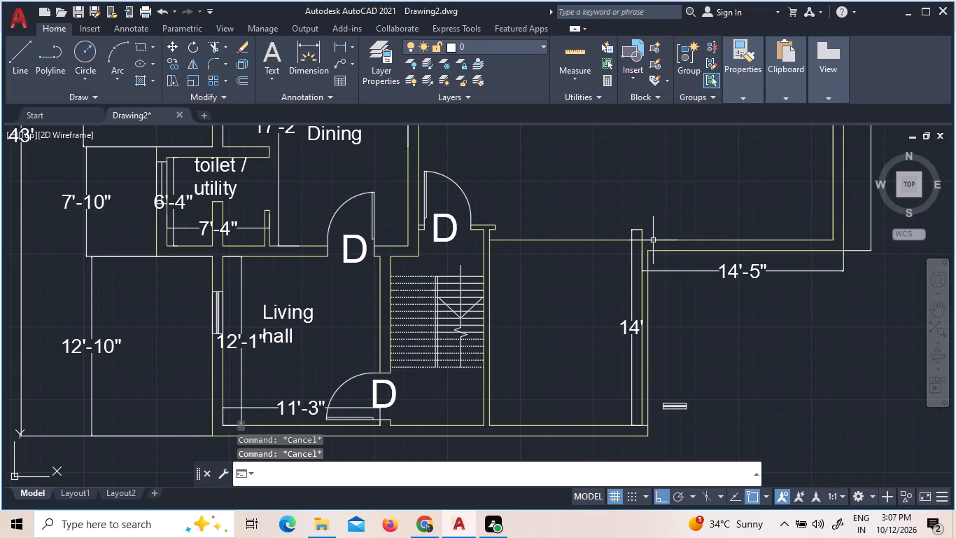
Trim the wall stub and the overshooting line at the former living hall's northeast corner, removing the 14' dimension as well.
type("TR")
key("space")
key("space")
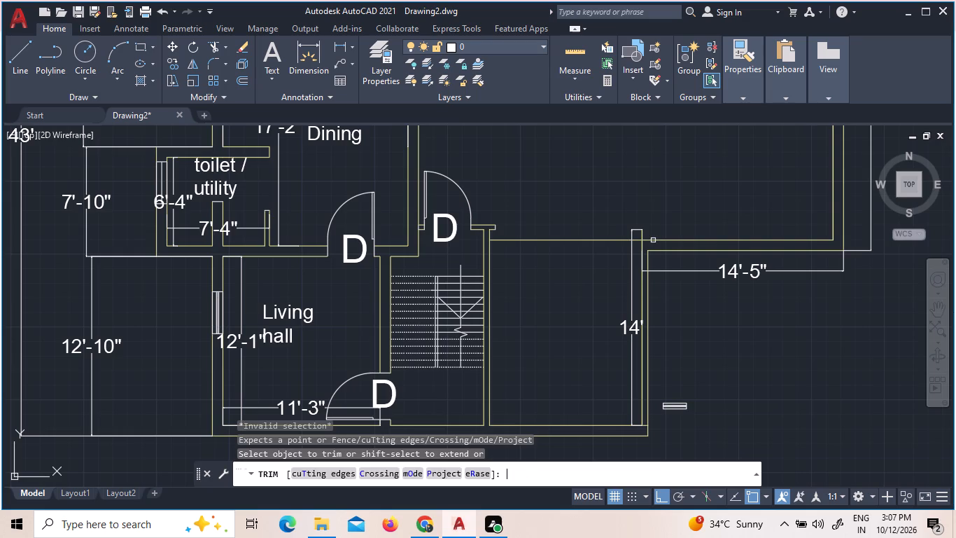
left_click(647, 235)
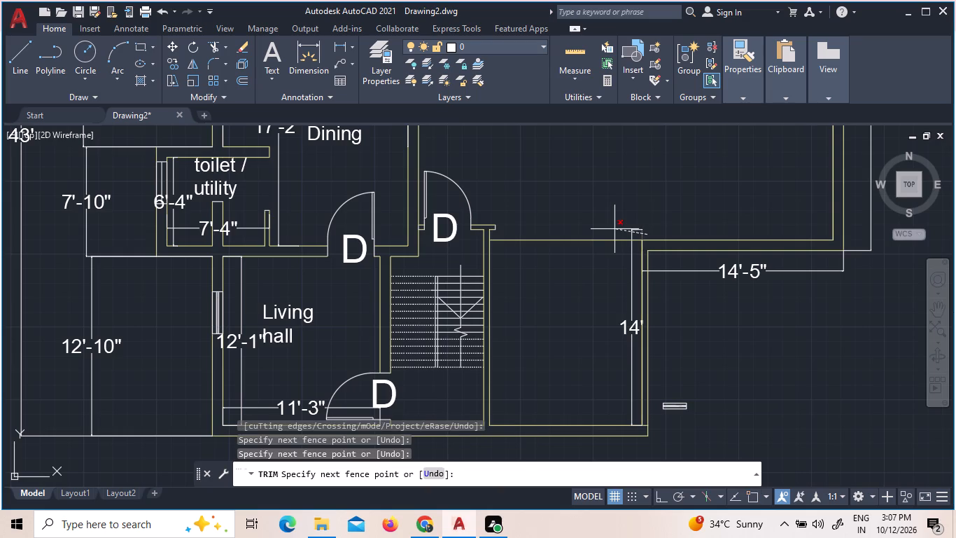
left_click(614, 229)
left_click(631, 232)
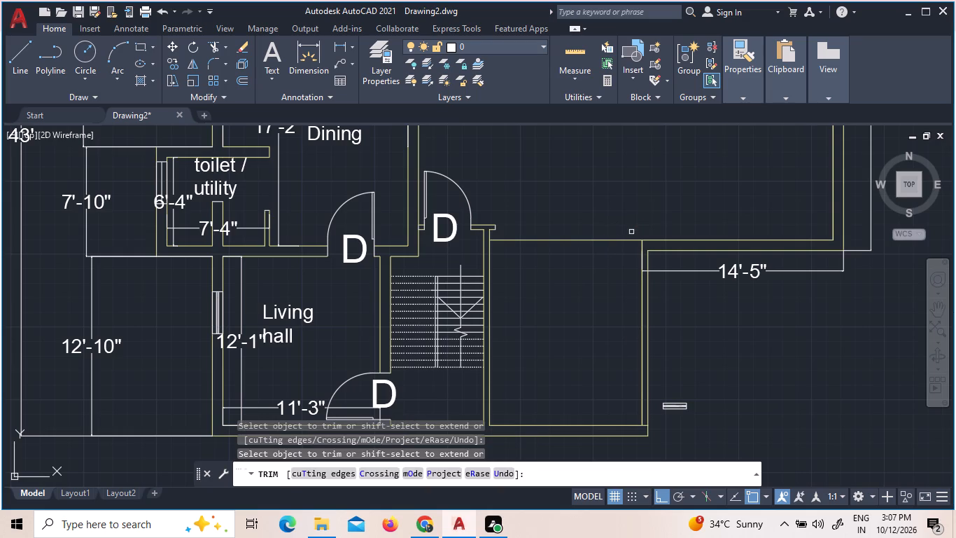
left_click(619, 240)
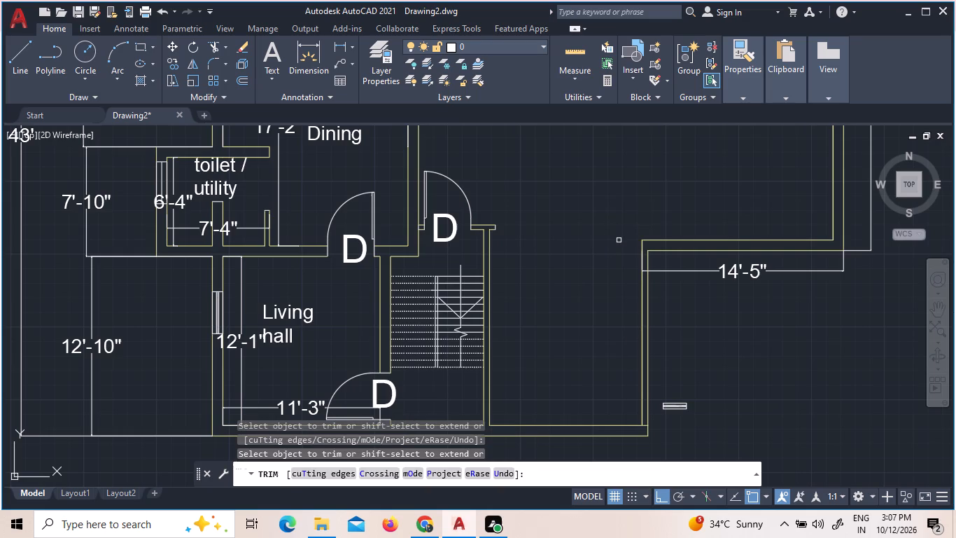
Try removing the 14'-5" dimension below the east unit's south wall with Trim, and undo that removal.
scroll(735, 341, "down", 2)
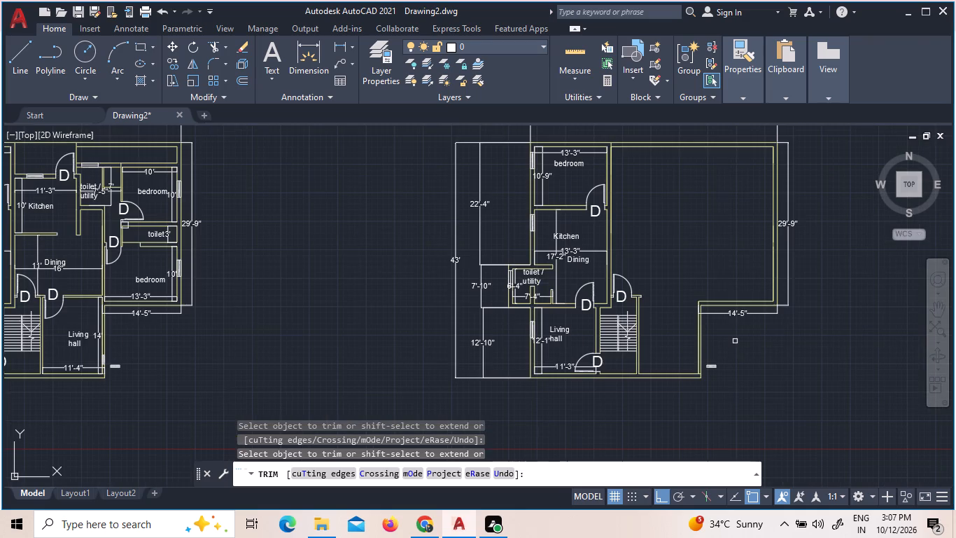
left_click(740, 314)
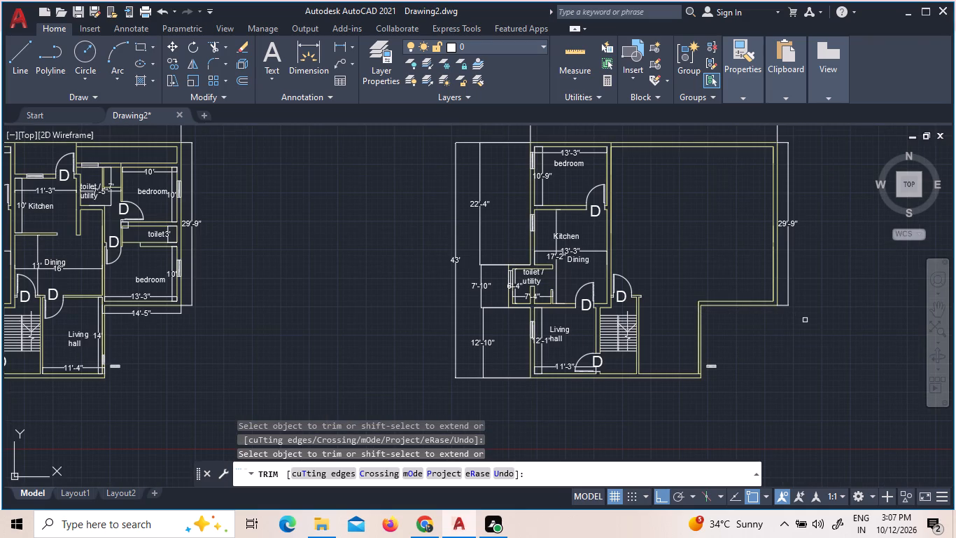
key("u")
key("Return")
Trim the party wall line's short end between the two north wall lines so the east unit's inner corner is clean.
scroll(668, 361, "down", 3)
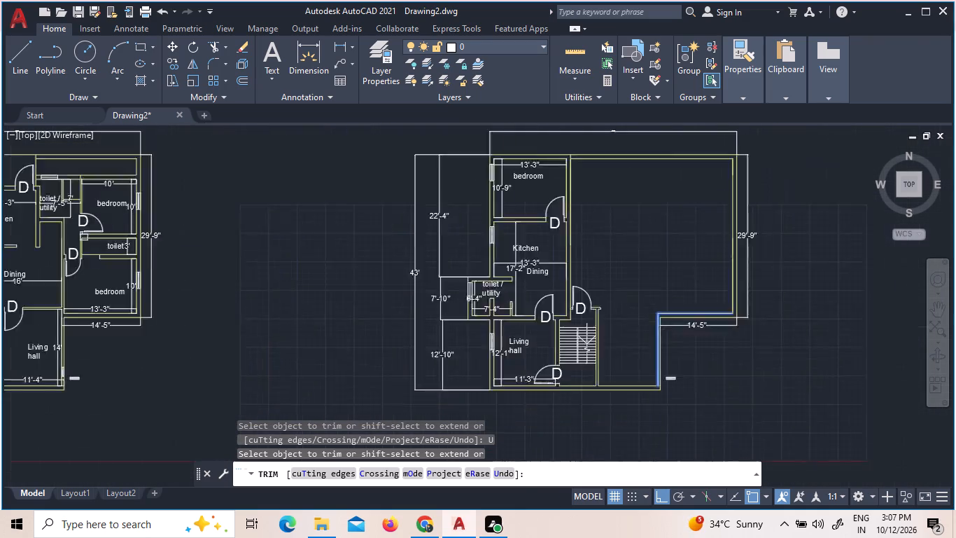
scroll(554, 219, "up", 2)
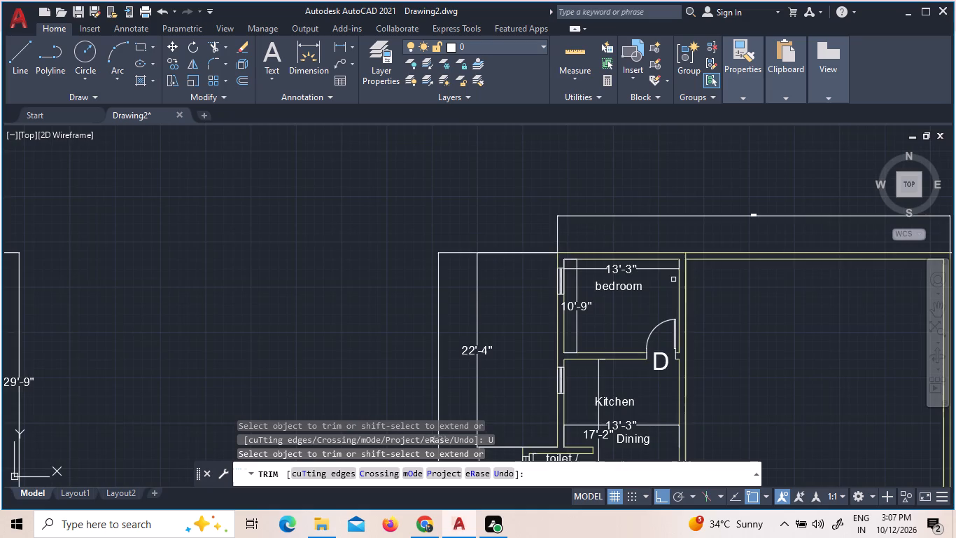
scroll(679, 280, "up", 1)
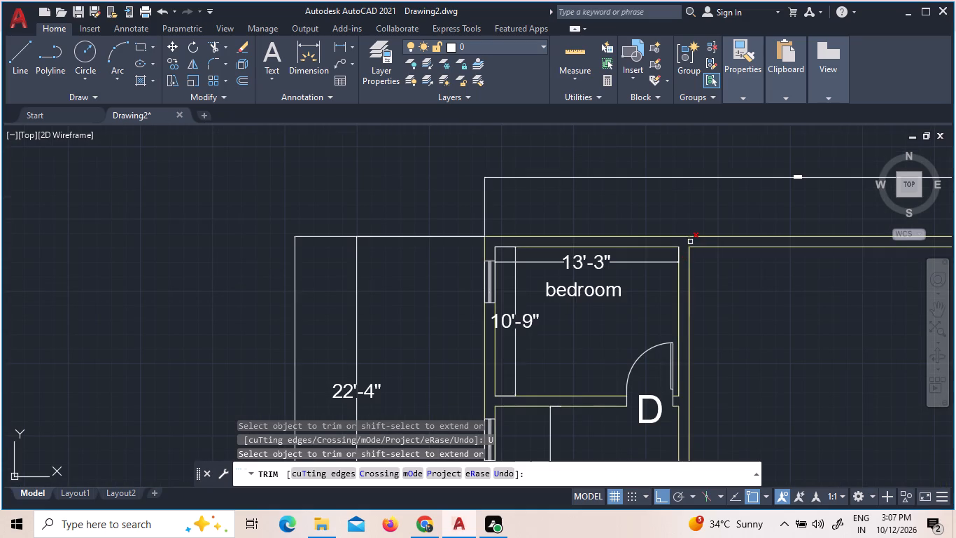
left_click(689, 241)
scroll(731, 304, "down", 1)
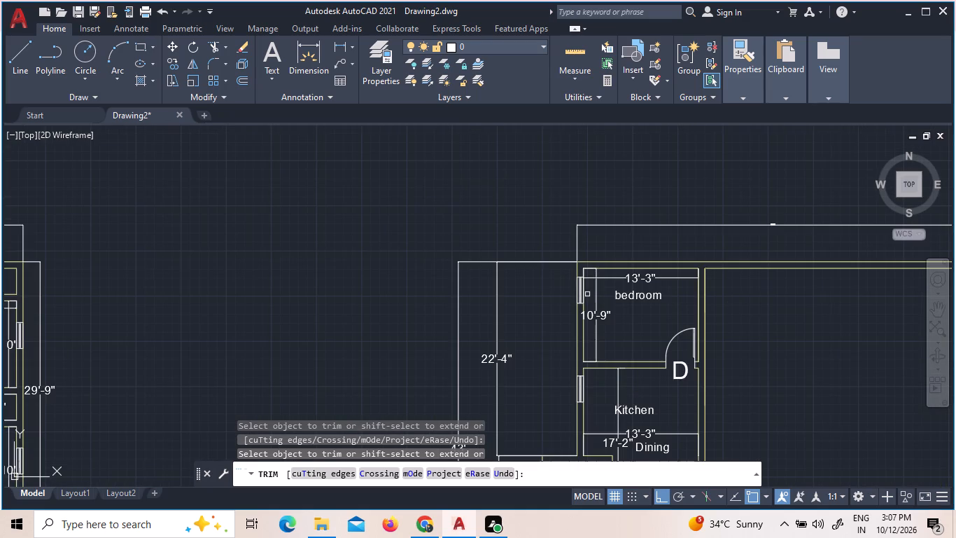
scroll(687, 325, "down", 2)
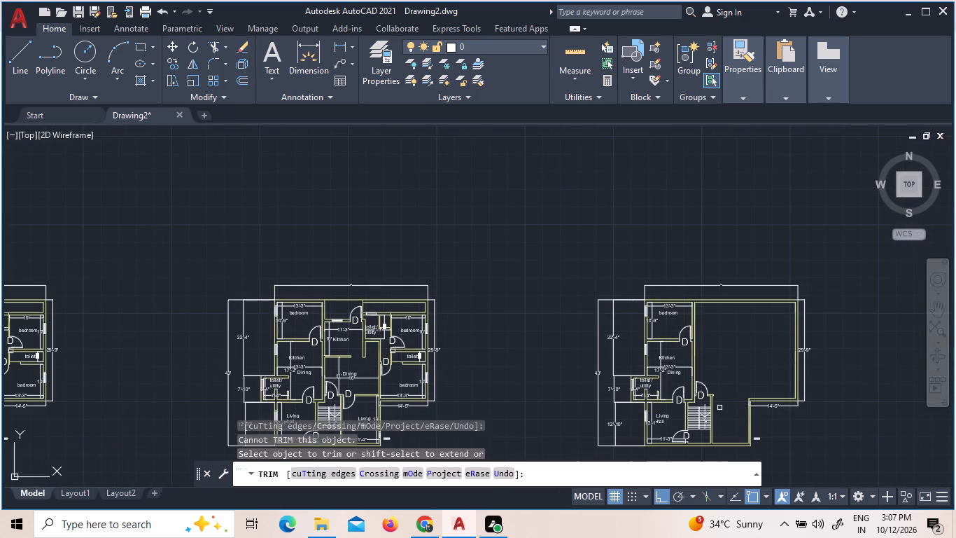
scroll(719, 408, "up", 2)
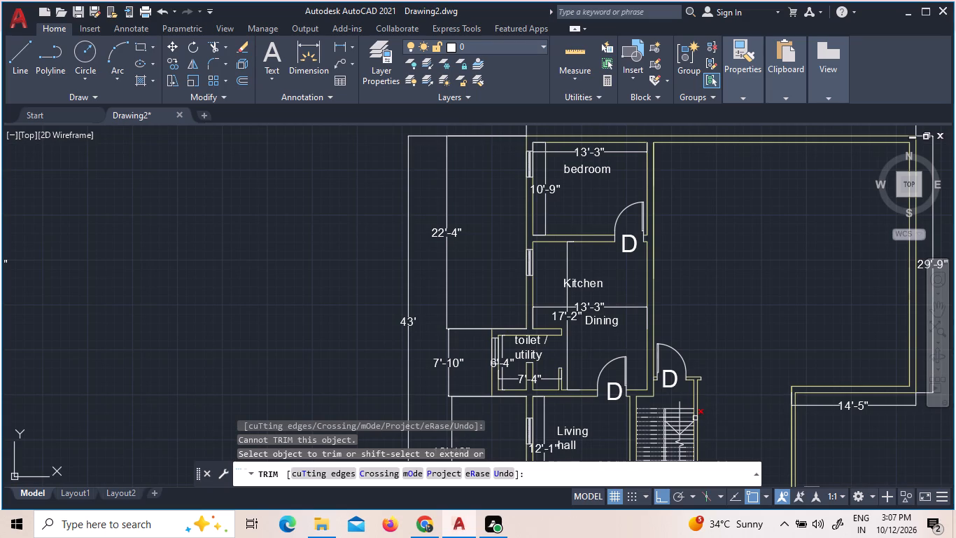
scroll(626, 383, "down", 1)
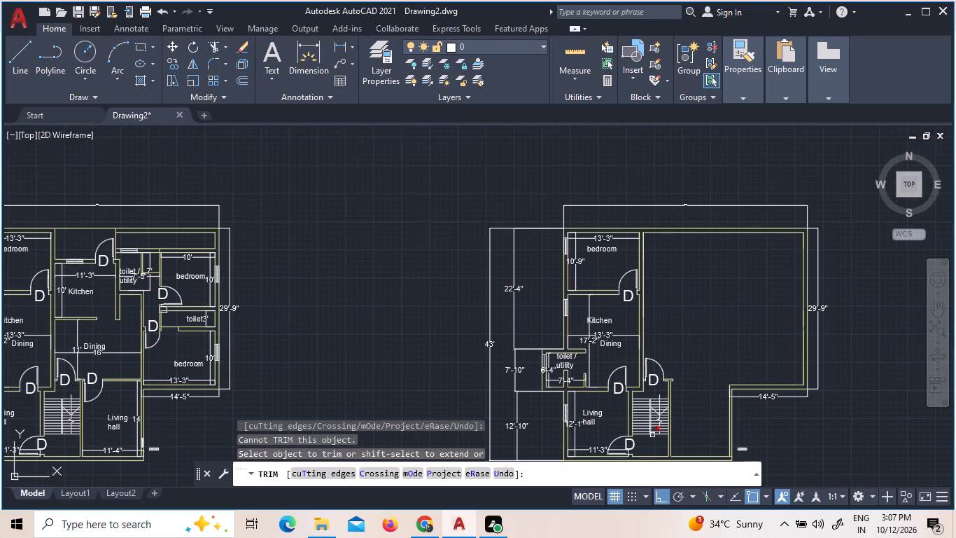
scroll(652, 438, "up", 2)
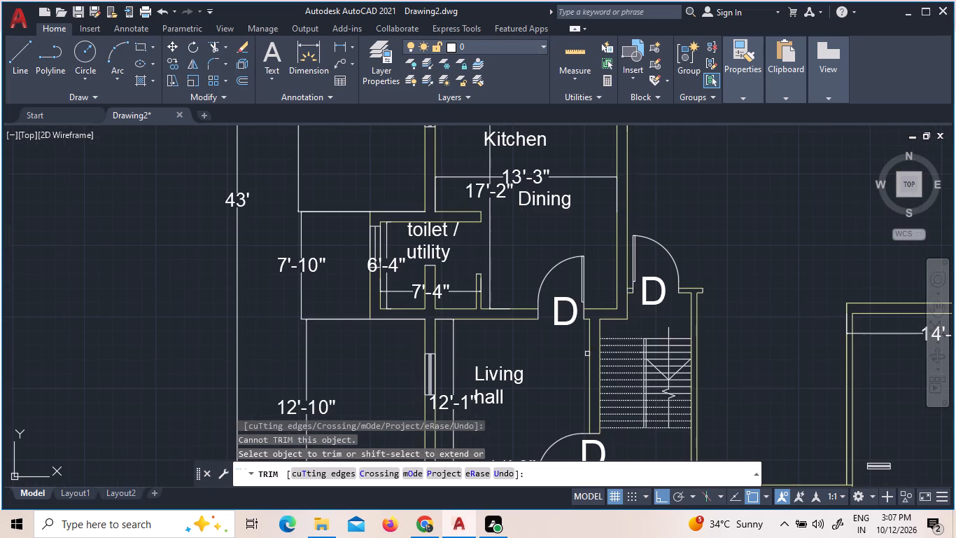
key("Escape")
Copy the bedroom window symbol from the west outer wall straight east into the party wall on the bedroom's east side.
scroll(587, 354, "down", 3)
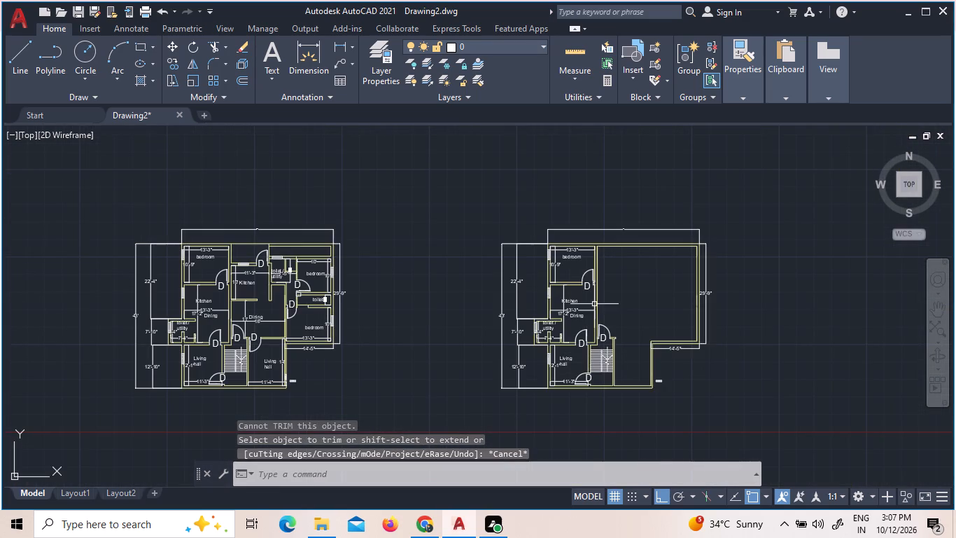
scroll(577, 285, "up", 2)
scroll(533, 190, "up", 1)
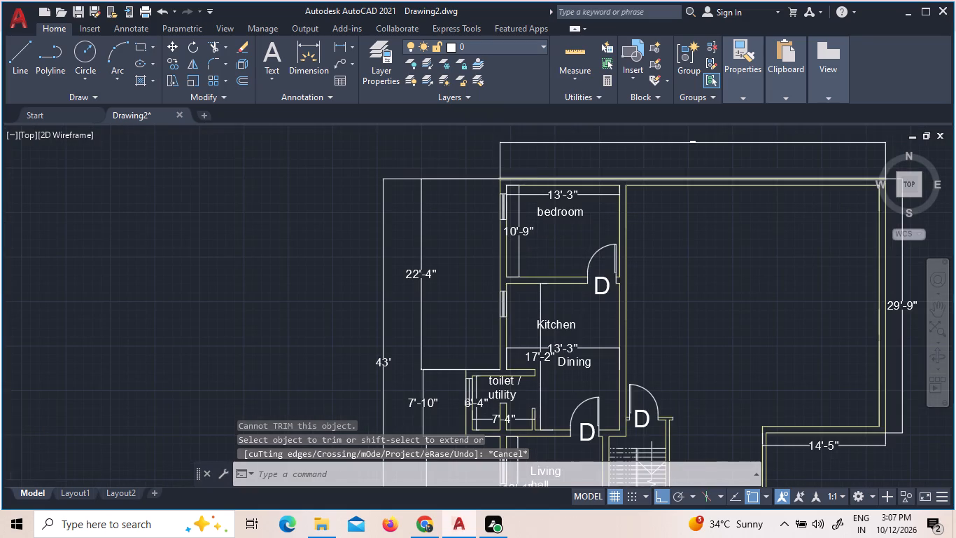
scroll(533, 190, "up", 3)
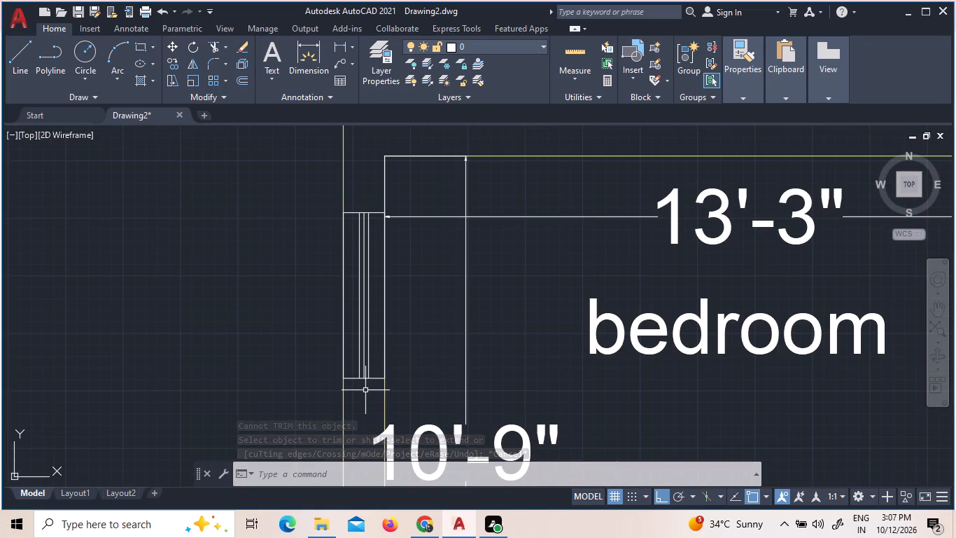
left_click(379, 394)
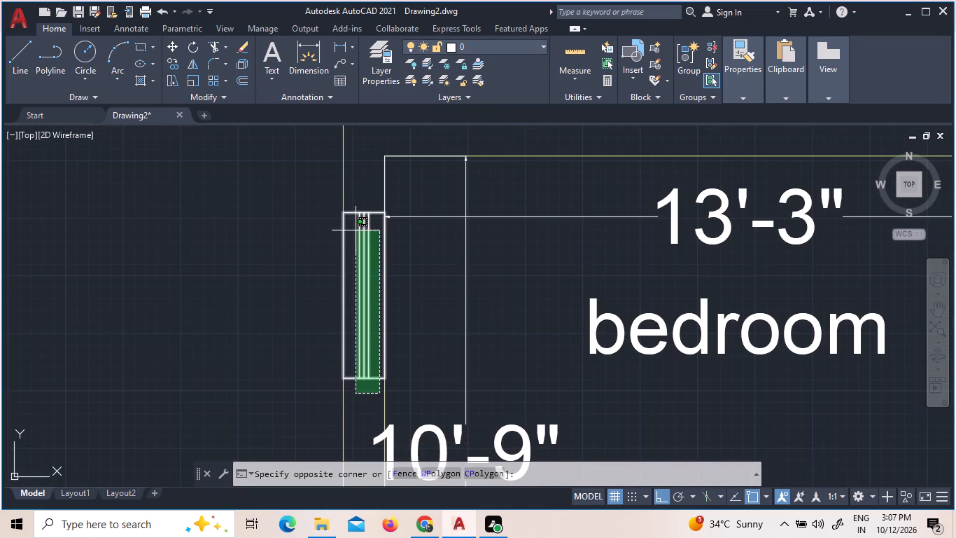
left_click(353, 202)
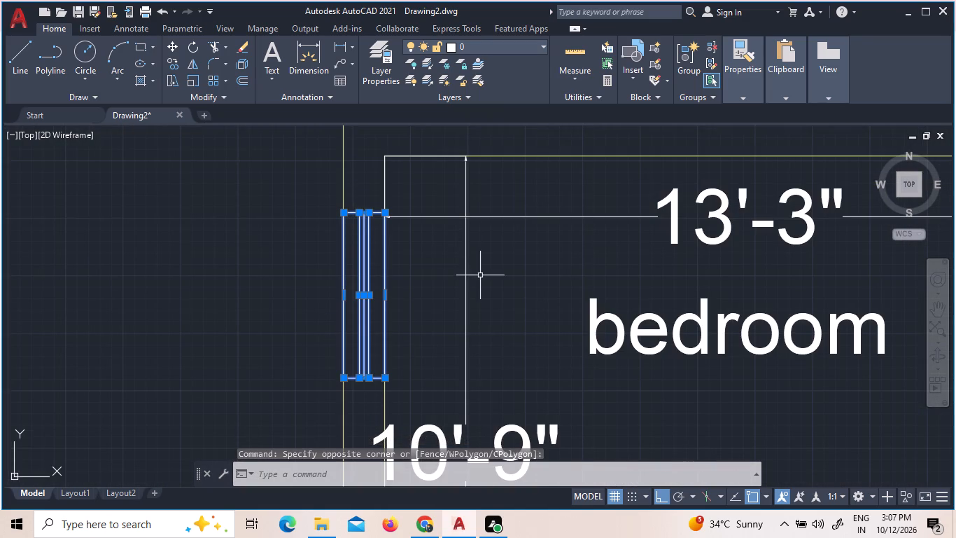
right_click(413, 270)
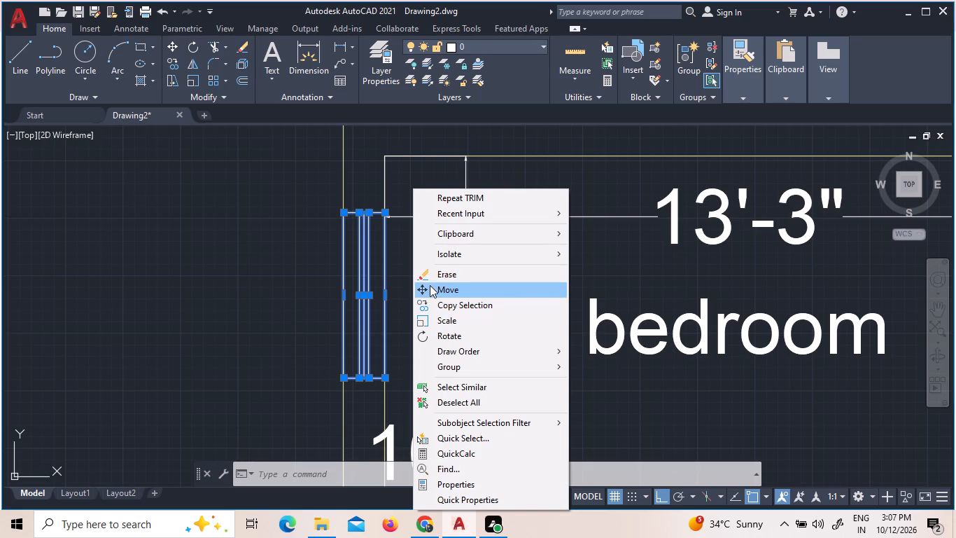
left_click(438, 303)
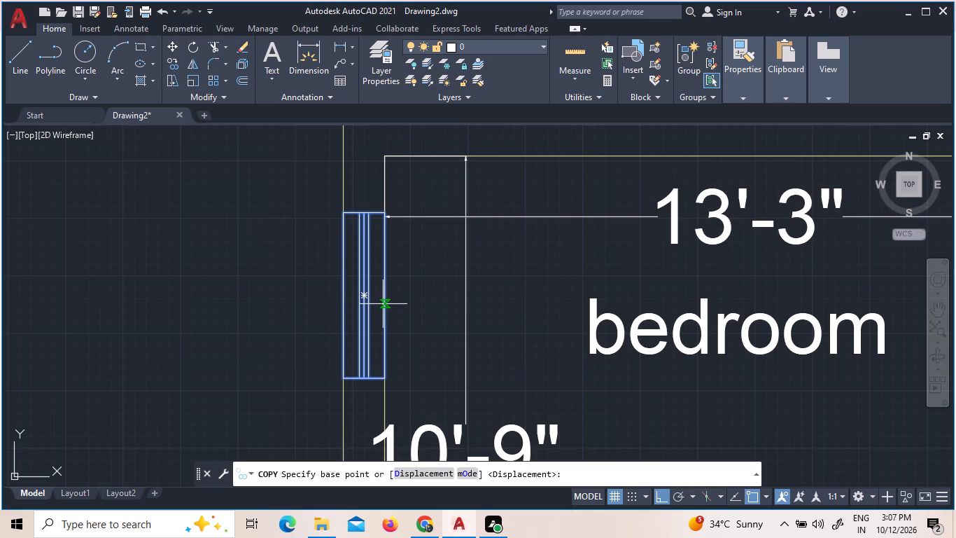
left_click(385, 291)
scroll(533, 318, "down", 3)
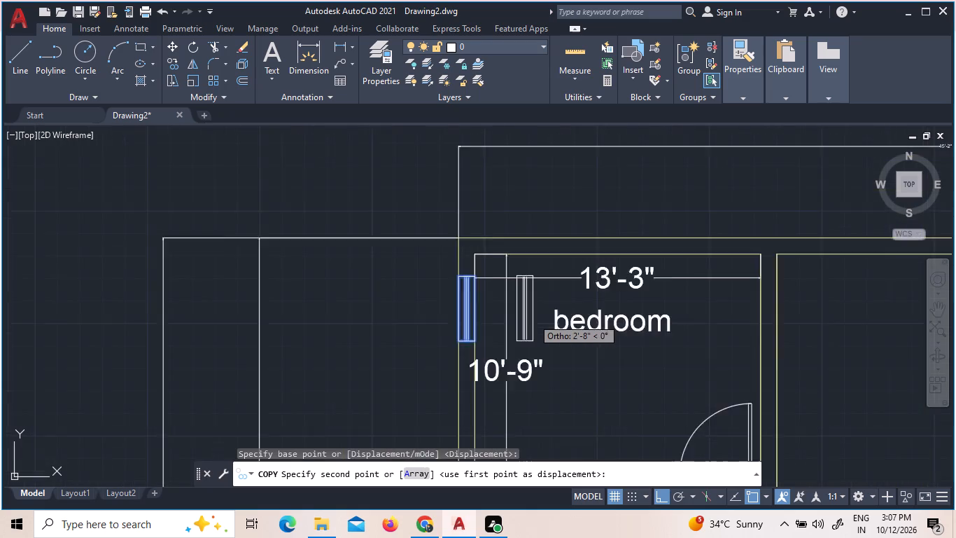
scroll(533, 318, "down", 2)
scroll(633, 333, "up", 1)
scroll(517, 331, "up", 1)
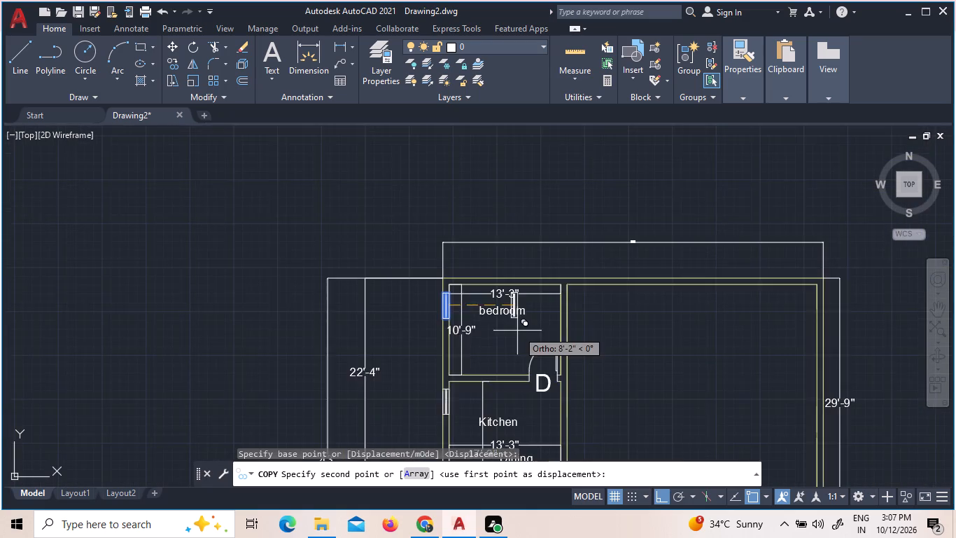
scroll(517, 331, "up", 2)
scroll(707, 362, "up", 1)
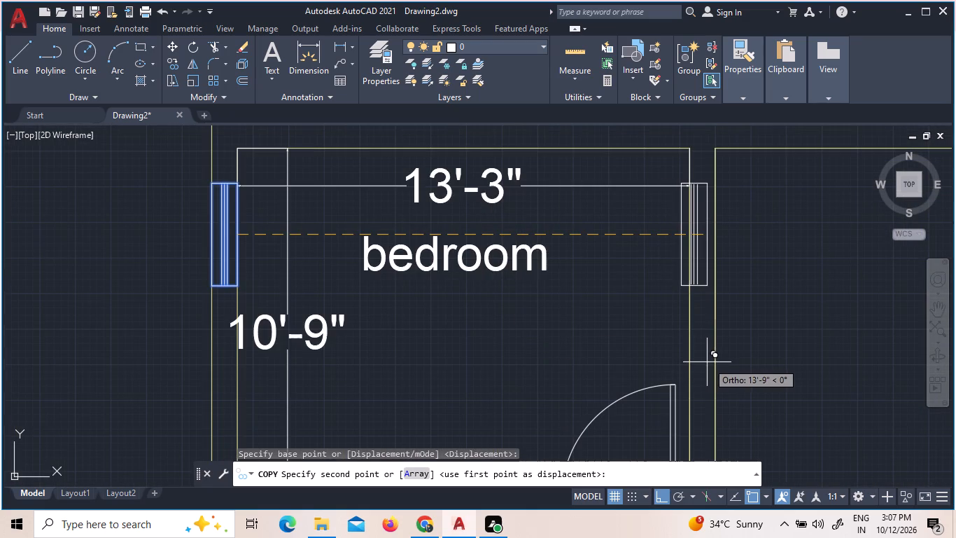
scroll(707, 362, "up", 1)
scroll(696, 385, "down", 4)
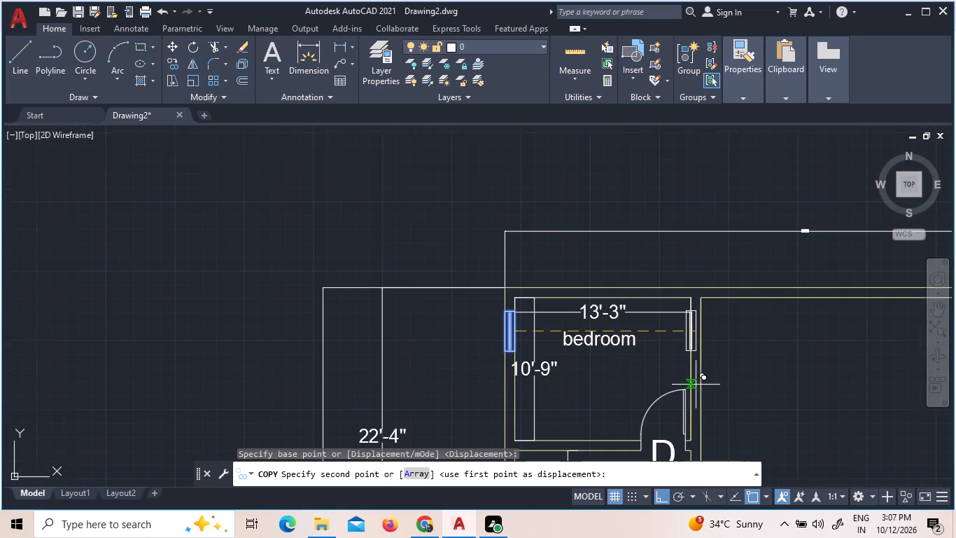
scroll(696, 342, "up", 4)
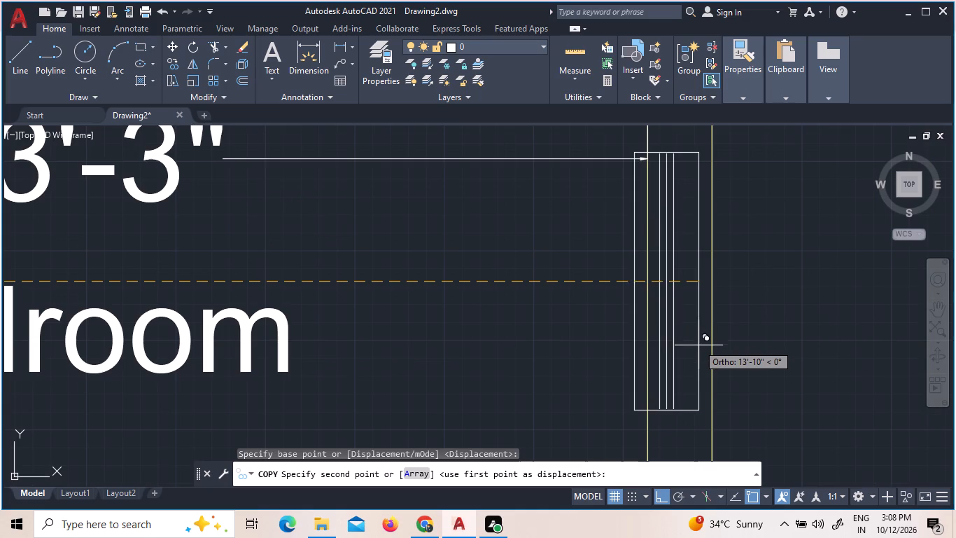
scroll(710, 350, "up", 1)
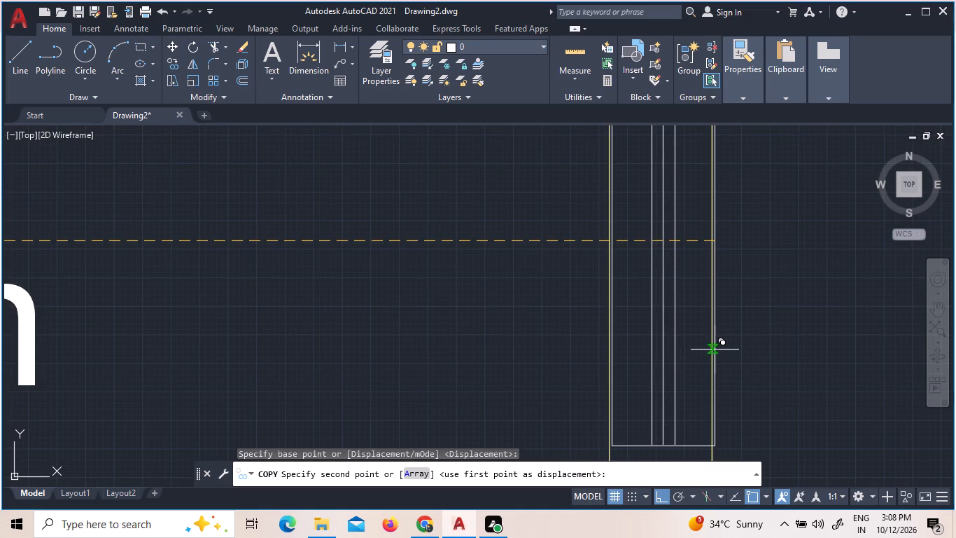
scroll(712, 348, "up", 3)
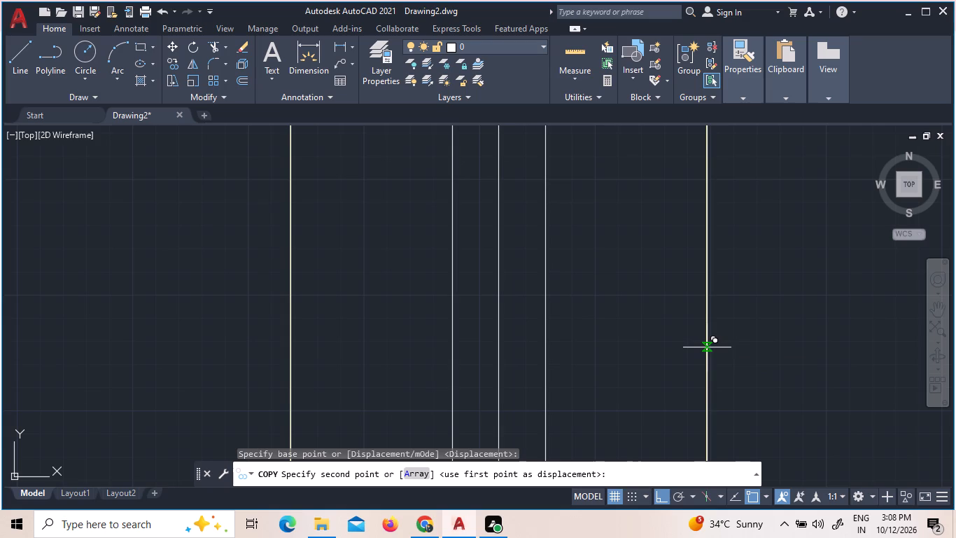
left_click(707, 347)
scroll(707, 347, "down", 6)
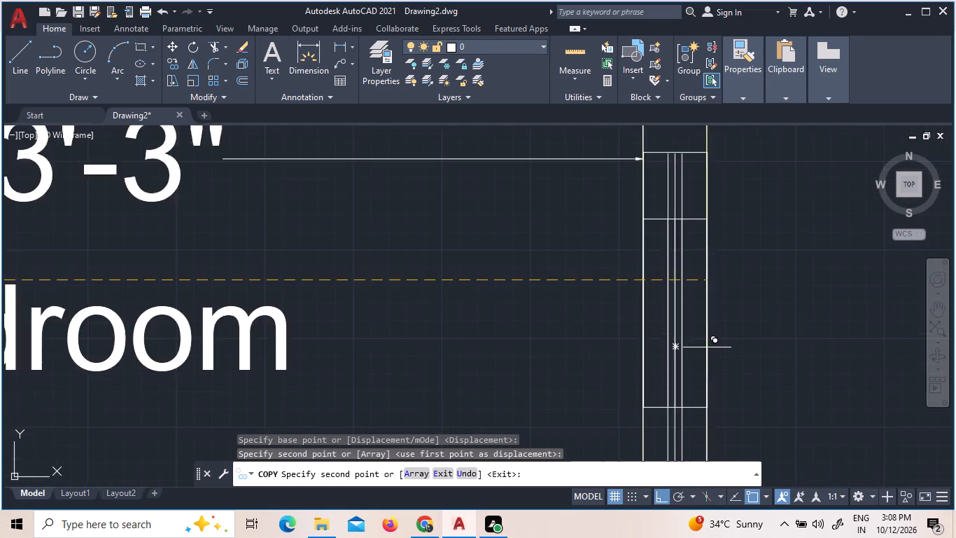
scroll(707, 347, "down", 6)
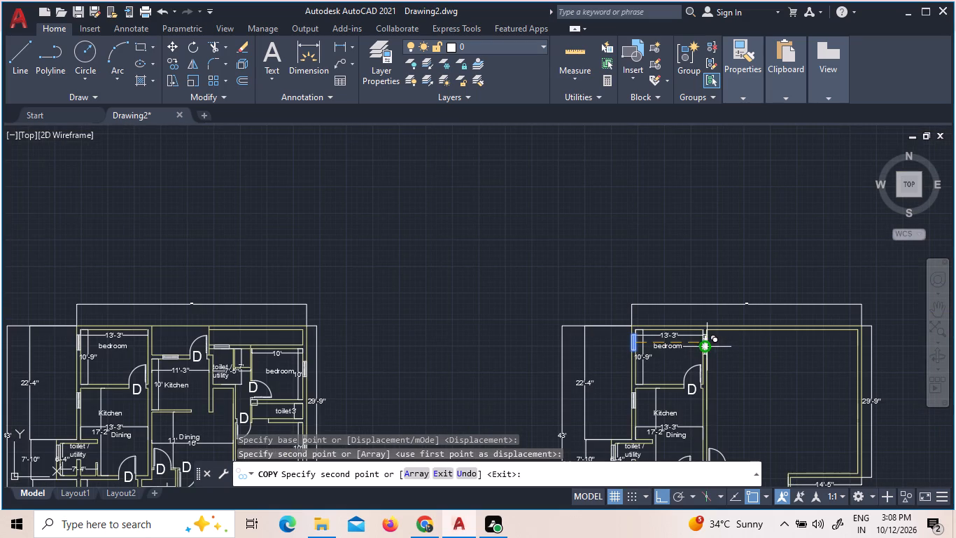
key("Escape")
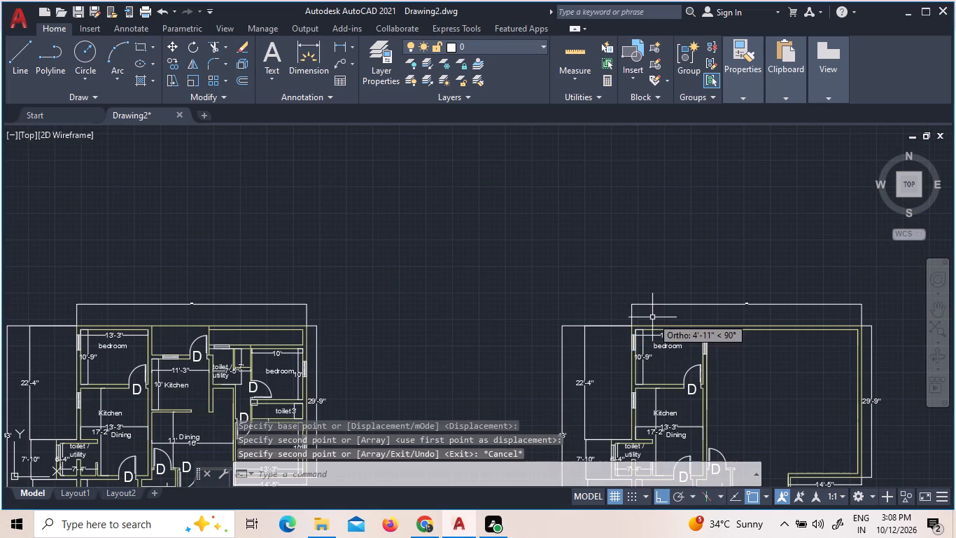
Copy the kitchen window symbol from the west outer wall into the party wall, just south of the bedroom door.
scroll(658, 413, "up", 5)
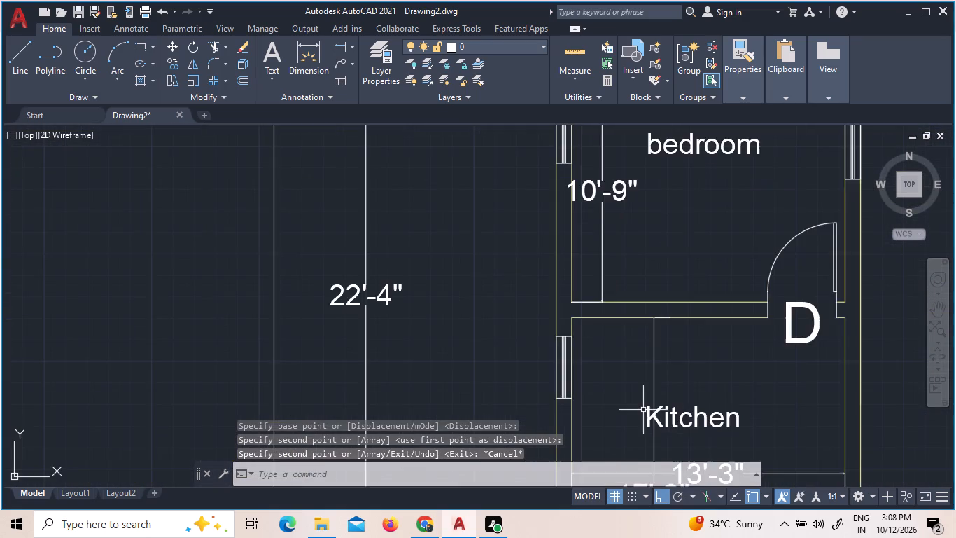
scroll(482, 364, "up", 2)
left_click(594, 450)
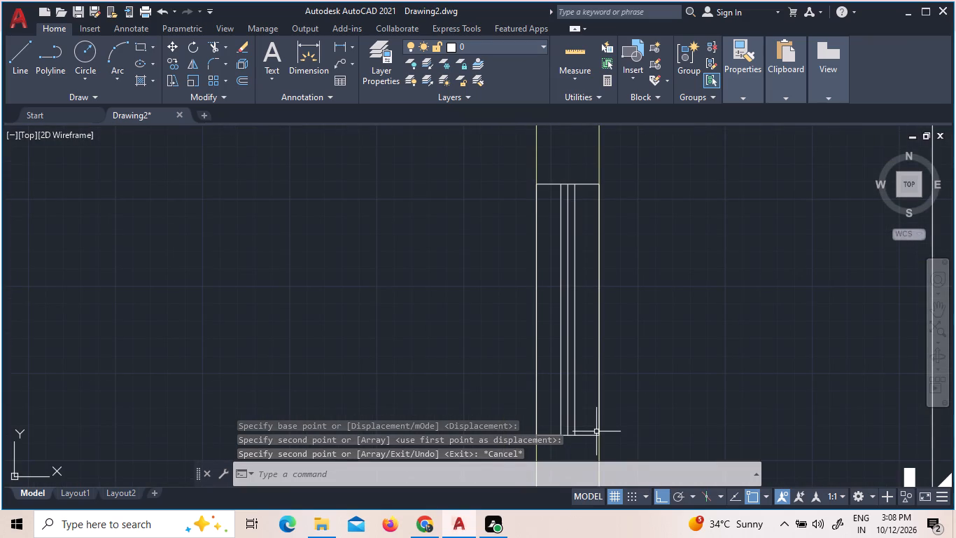
left_click(560, 413)
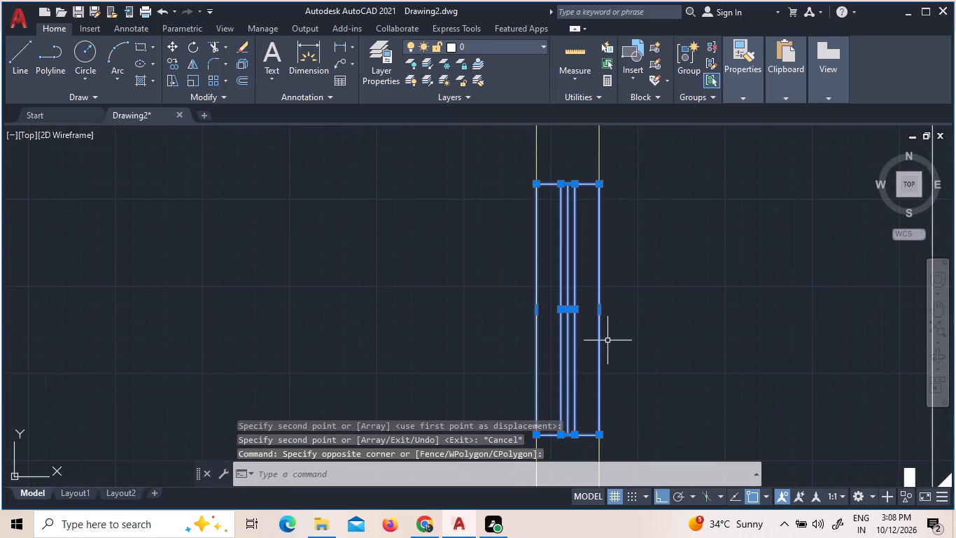
right_click(619, 311)
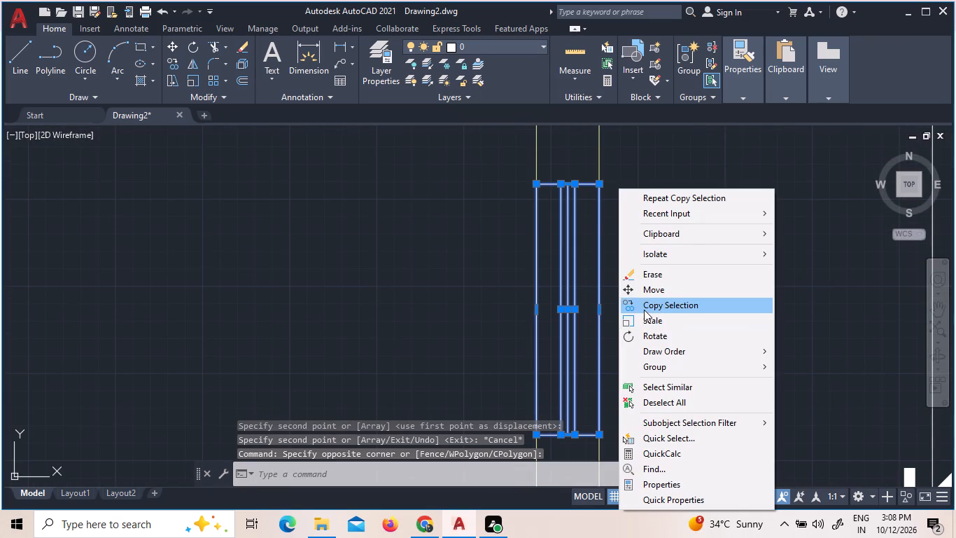
left_click(644, 309)
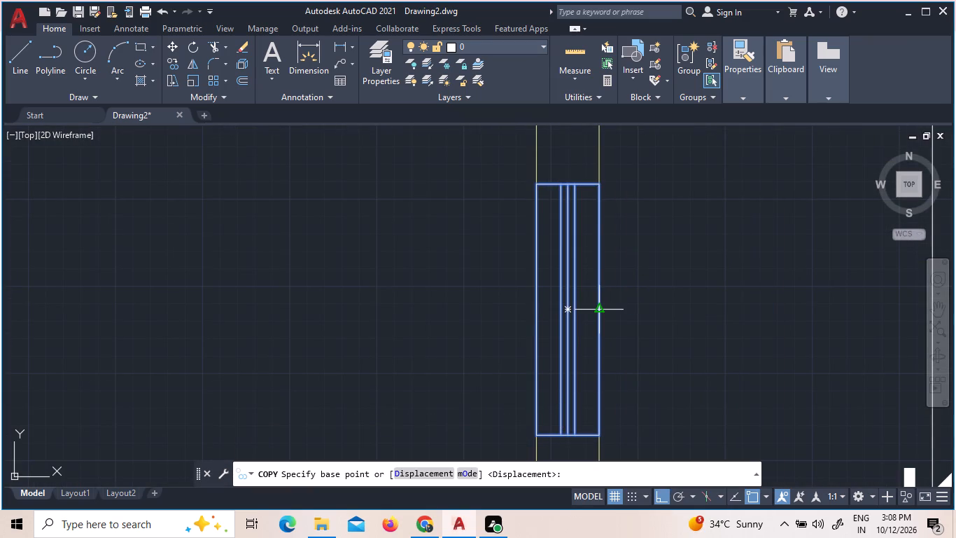
left_click_drag(597, 310, 609, 315)
scroll(694, 326, "down", 8)
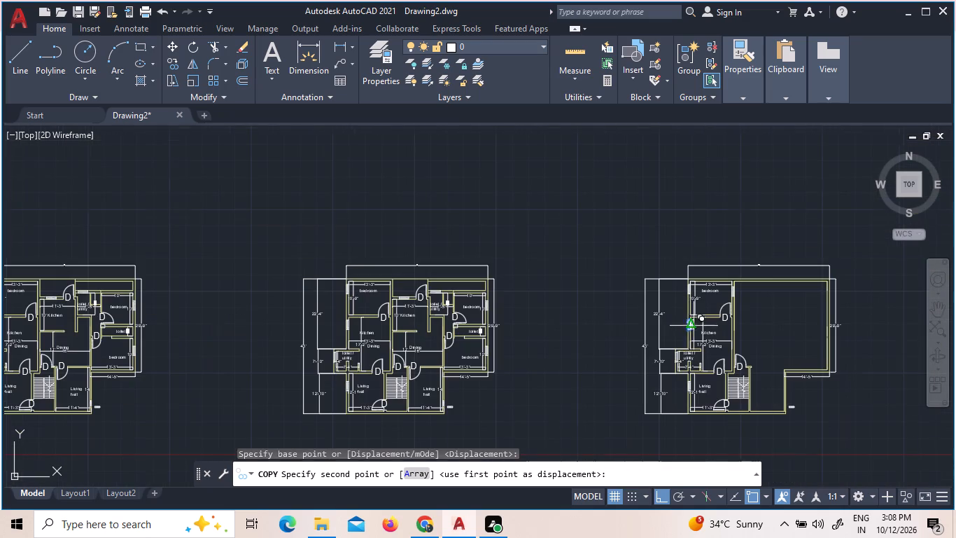
scroll(743, 352, "up", 2)
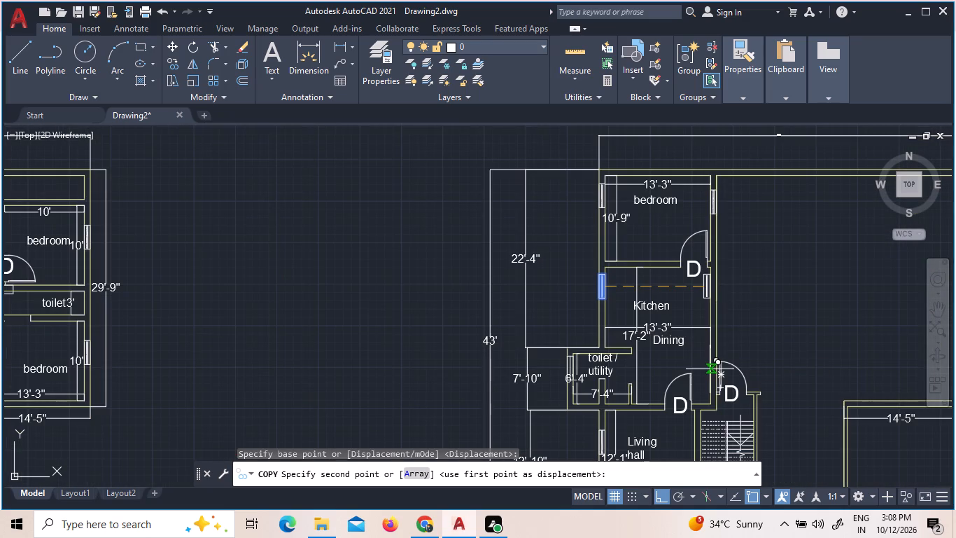
scroll(710, 369, "up", 2)
scroll(716, 367, "down", 2)
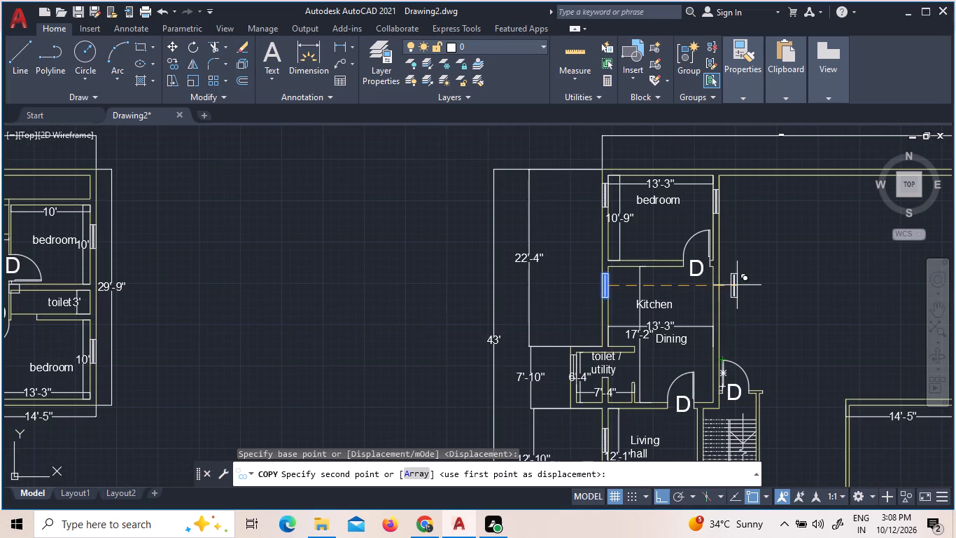
scroll(710, 251, "up", 3)
scroll(724, 349, "up", 2)
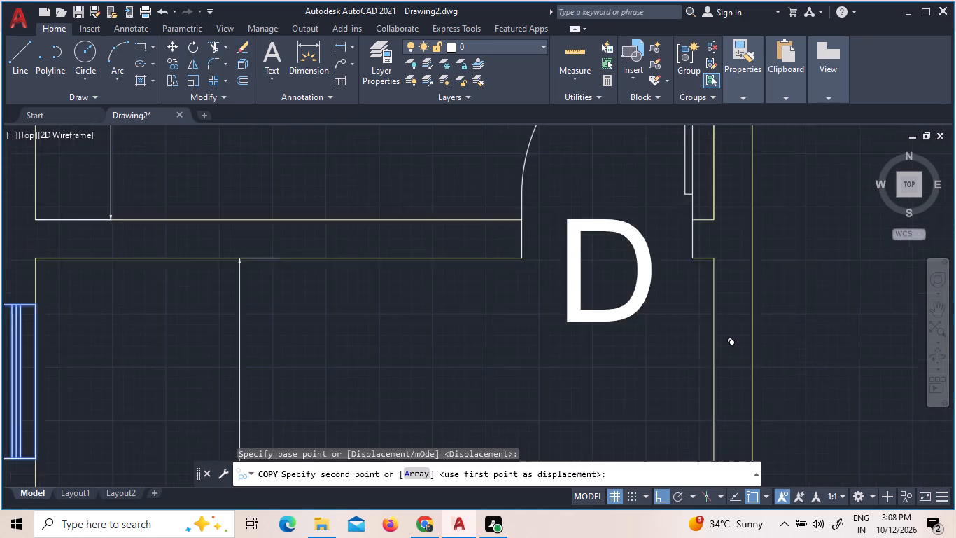
scroll(769, 347, "up", 3)
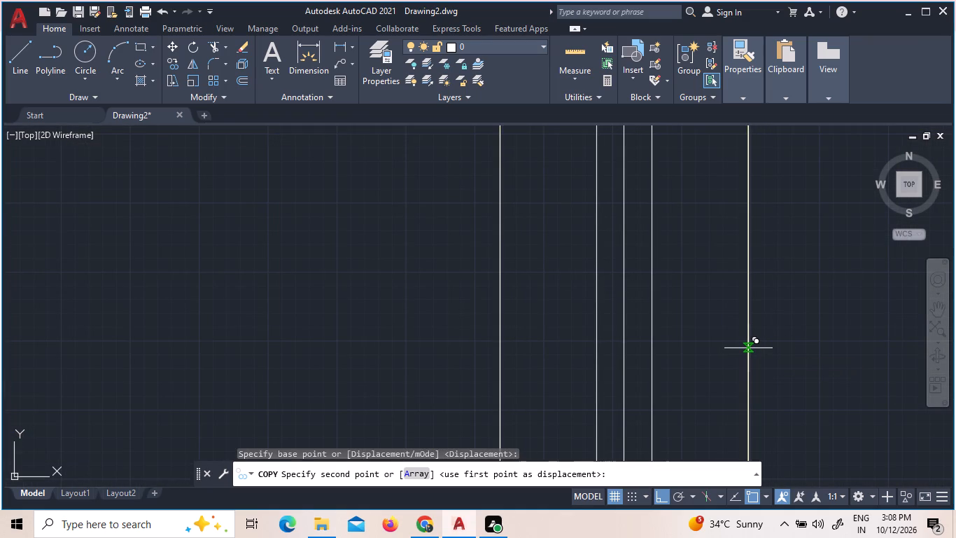
left_click(748, 348)
scroll(762, 345, "down", 2)
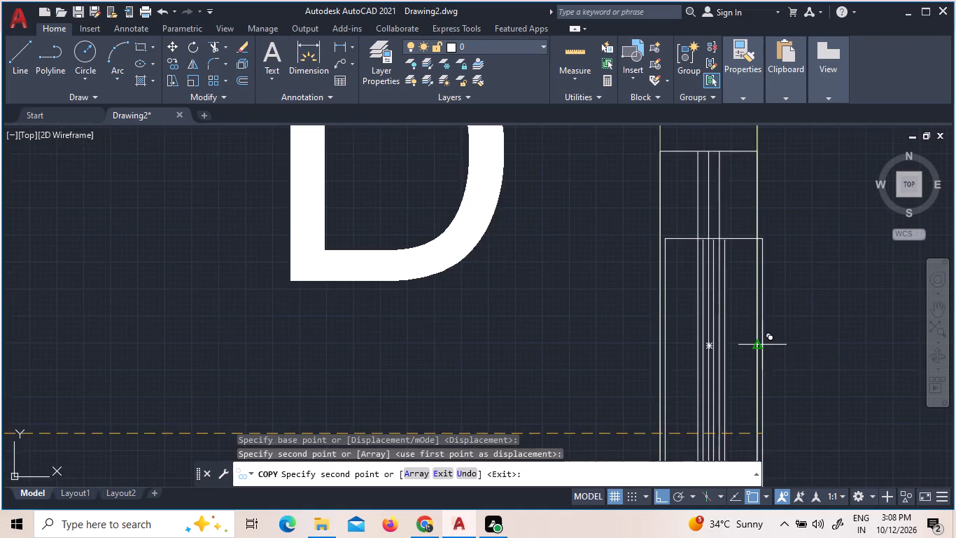
scroll(762, 345, "down", 8)
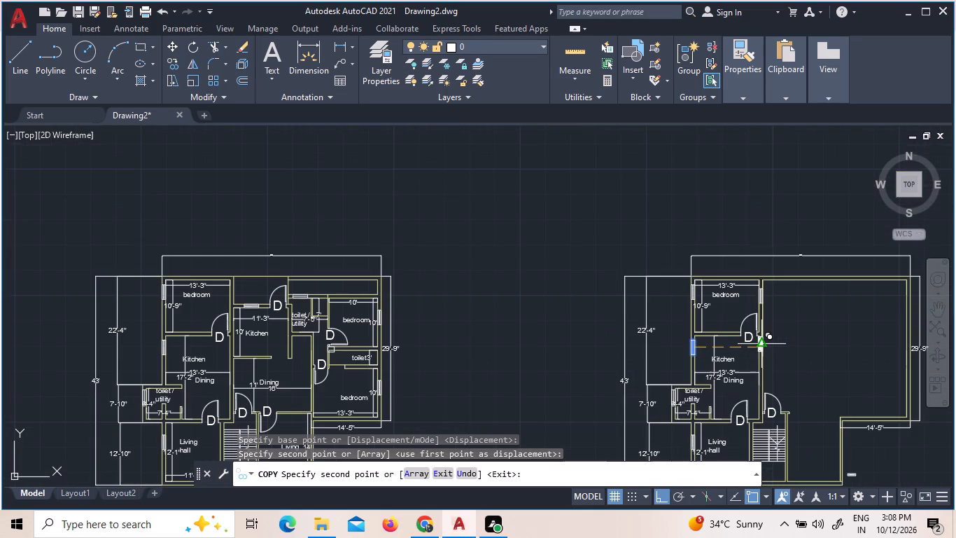
key("Escape")
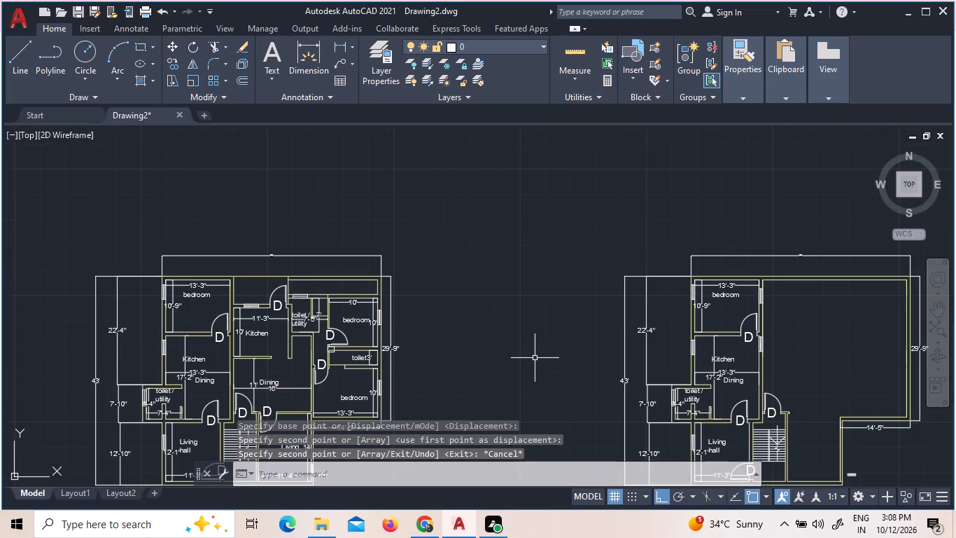
Erase the original bedroom window symbol from the west outer wall beside the 10'-9" dimension.
scroll(719, 326, "up", 5)
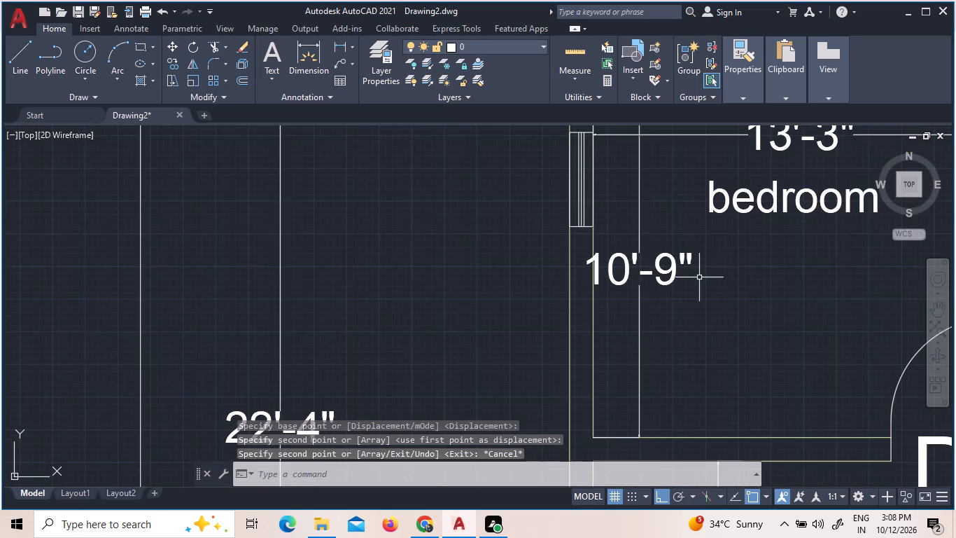
scroll(675, 235, "down", 2)
scroll(652, 198, "up", 2)
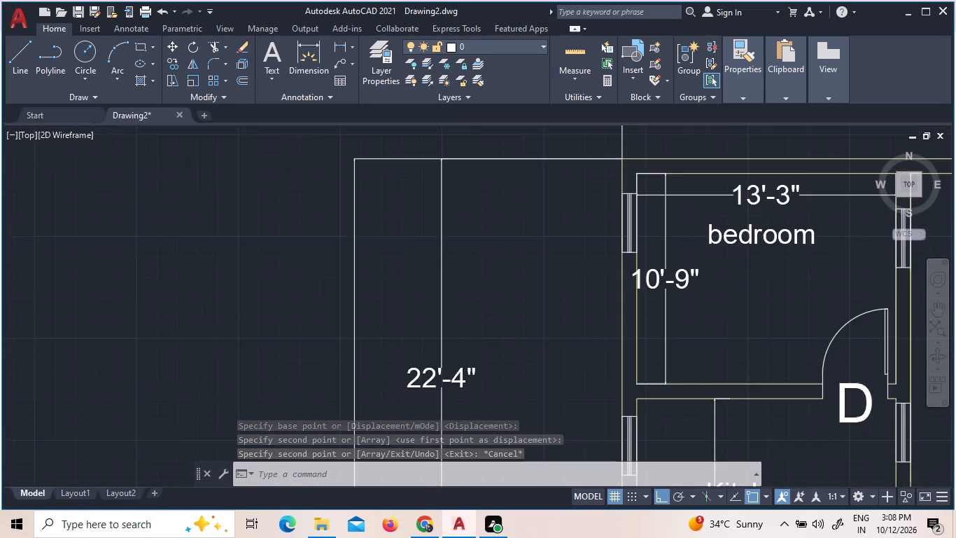
scroll(630, 185, "up", 1)
left_click(596, 175)
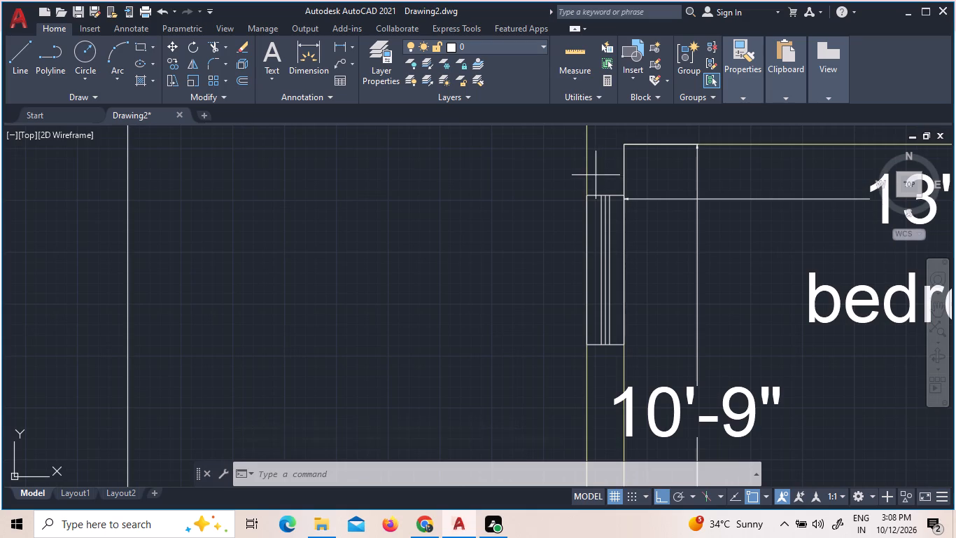
left_click(615, 357)
left_click(615, 357)
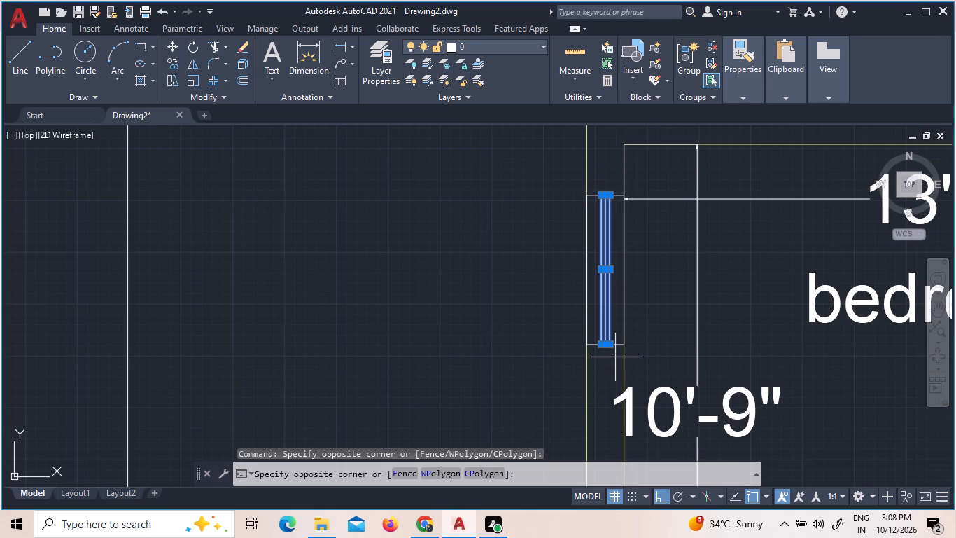
left_click(600, 324)
key("Delete")
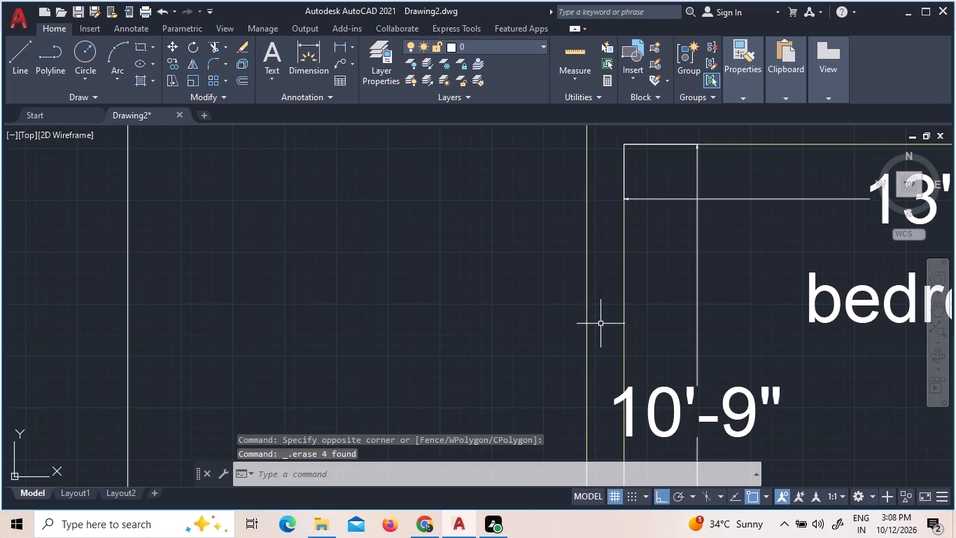
Erase the original kitchen window symbol from the west outer wall of the easternmost plan copy.
scroll(600, 324, "down", 5)
scroll(583, 396, "up", 2)
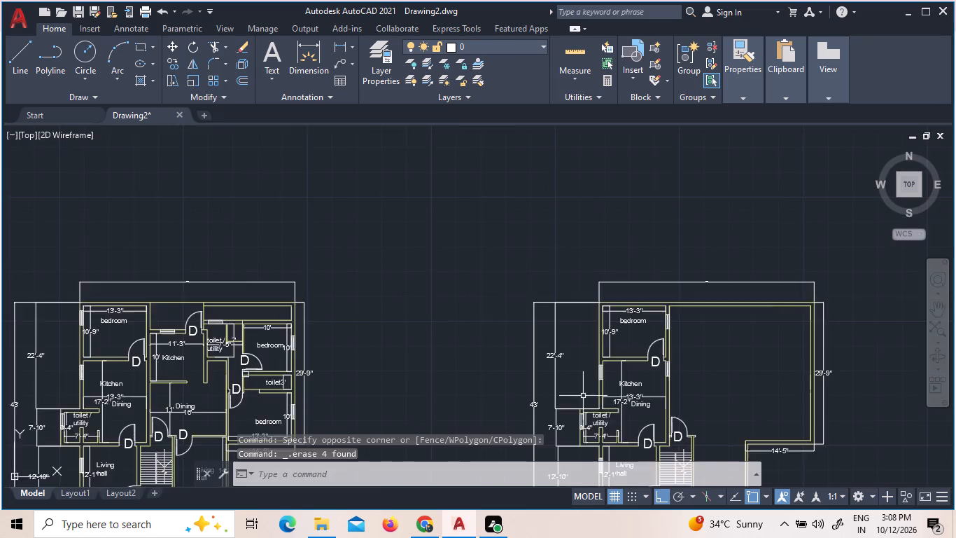
scroll(647, 364, "up", 4)
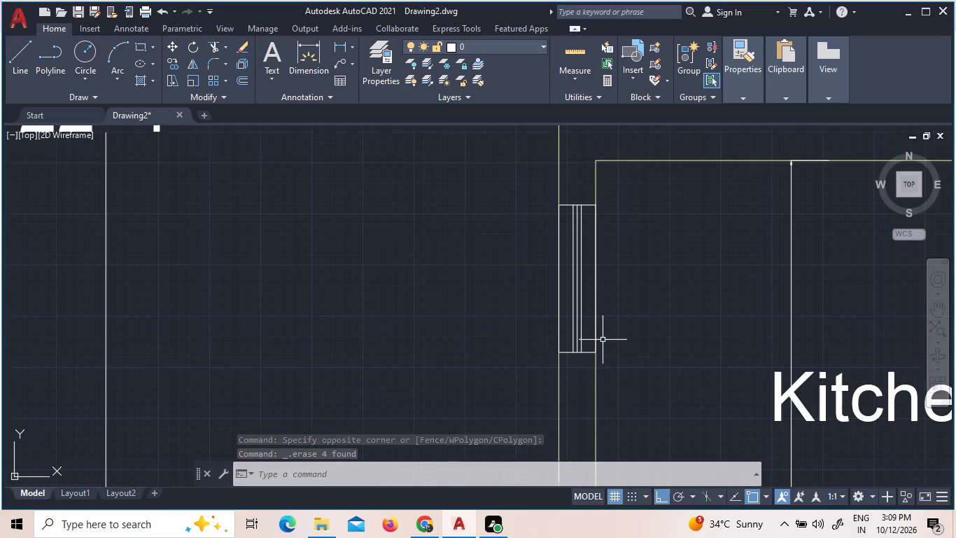
left_click(586, 361)
left_click(570, 343)
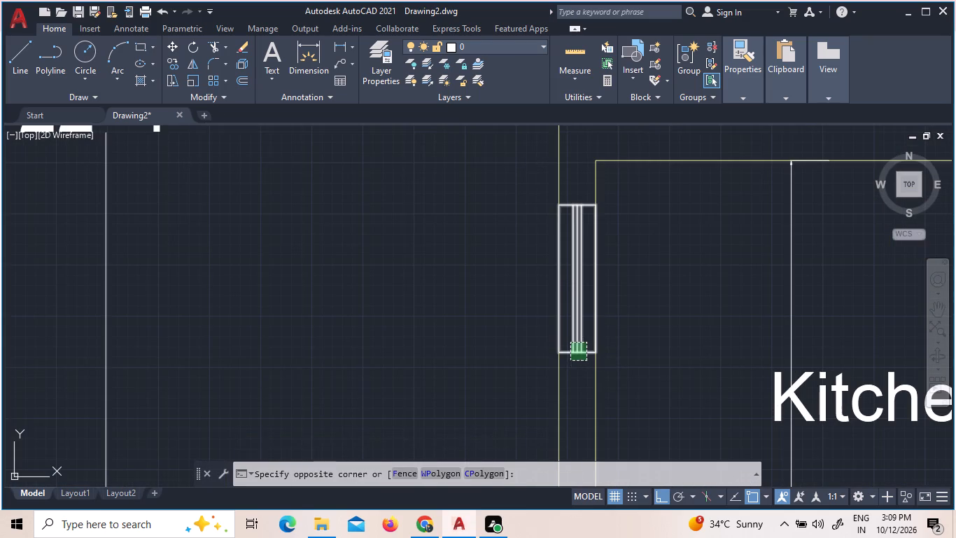
key("Delete")
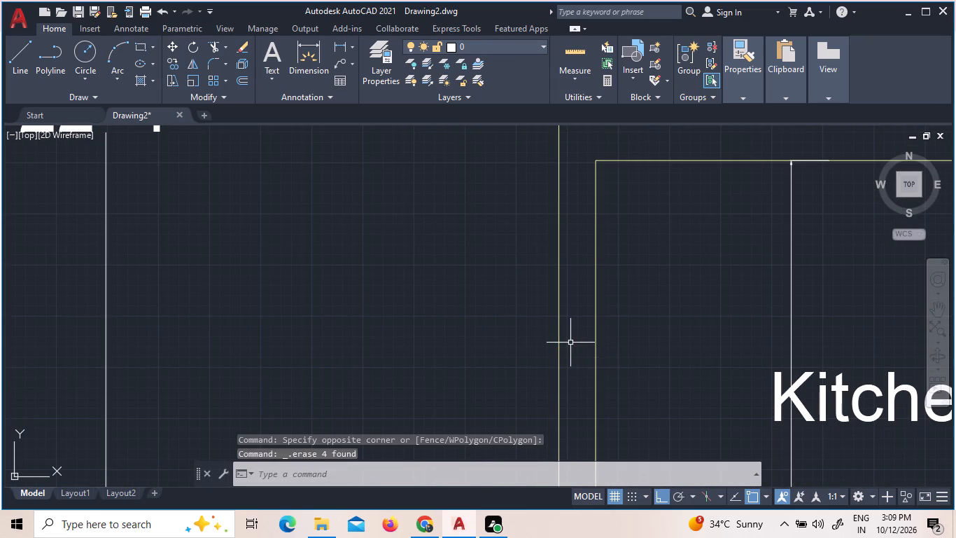
Add the text label "W" at 2' height just west of the northwest bedroom's window in the plan adjacent to the easternmost copy.
scroll(570, 343, "up", 1)
scroll(570, 343, "down", 8)
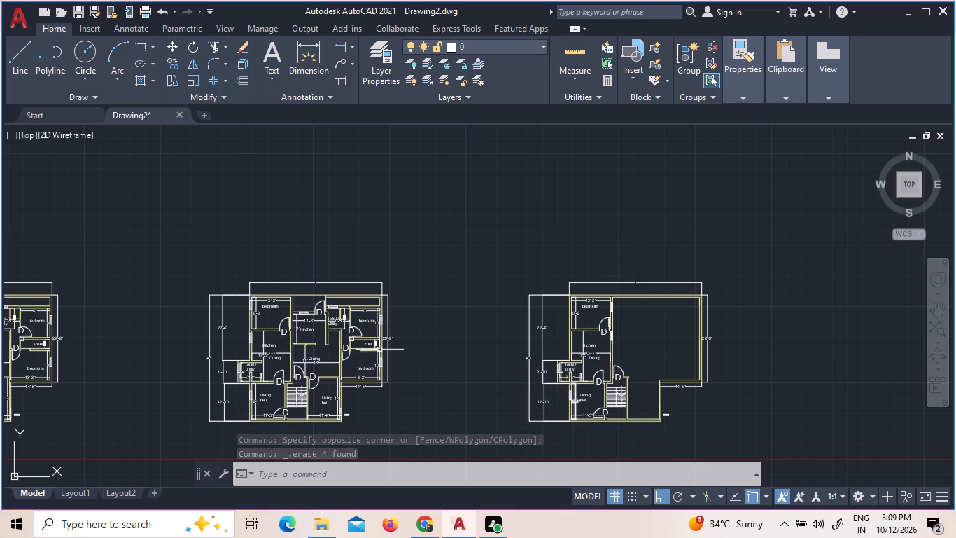
scroll(337, 329, "up", 3)
scroll(337, 329, "down", 3)
scroll(289, 418, "up", 3)
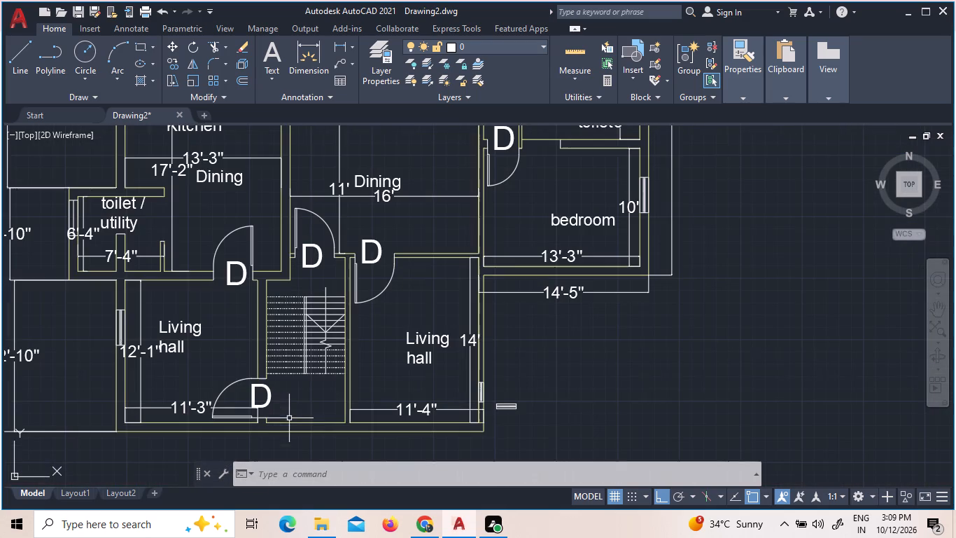
scroll(394, 415, "down", 2)
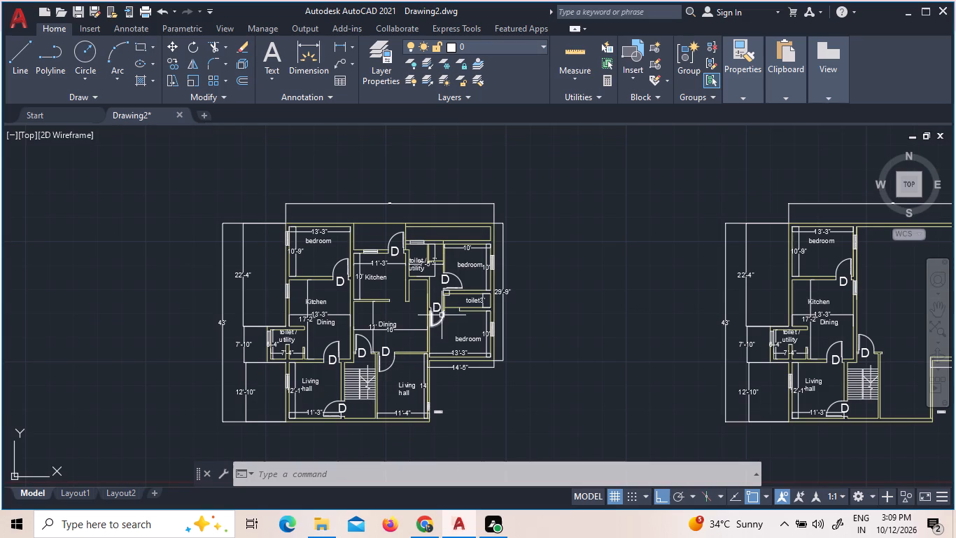
scroll(446, 320, "up", 1)
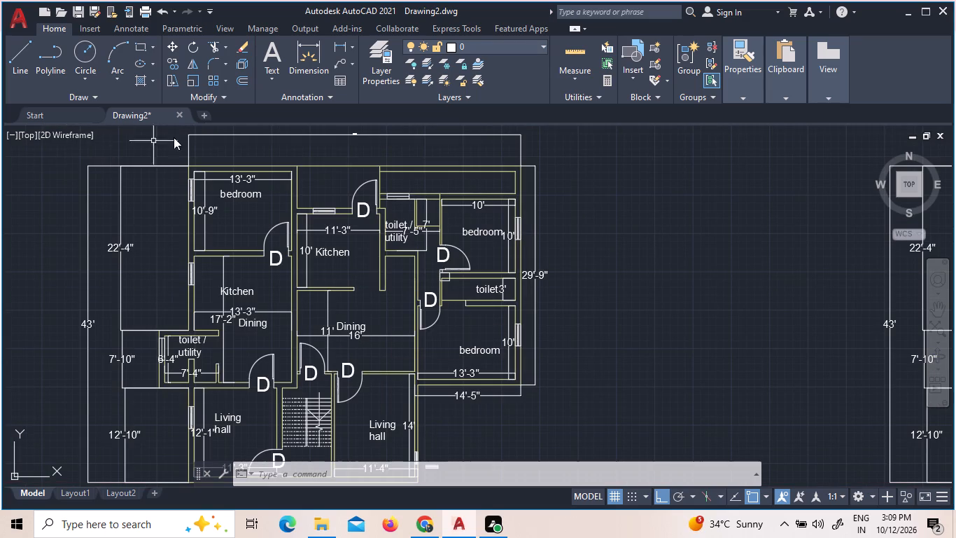
left_click(267, 55)
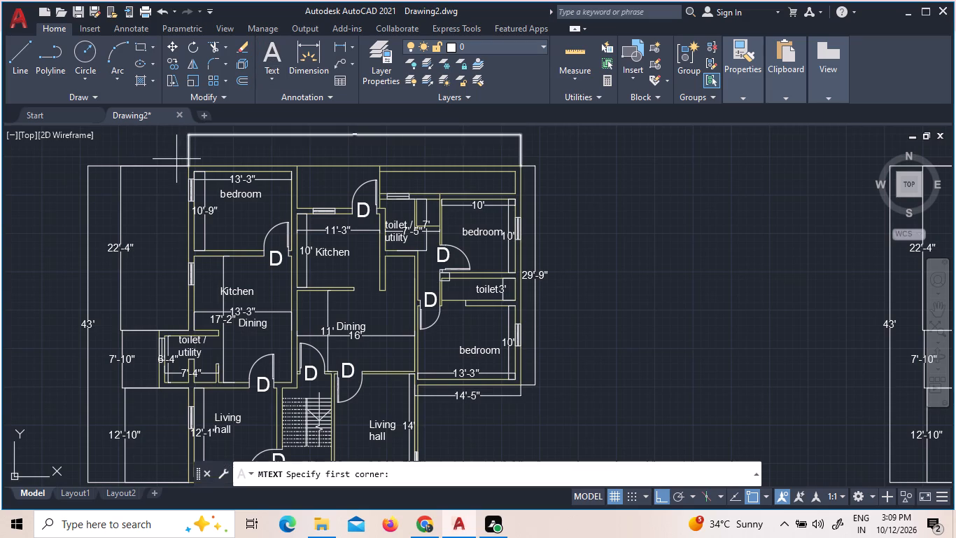
left_click(166, 184)
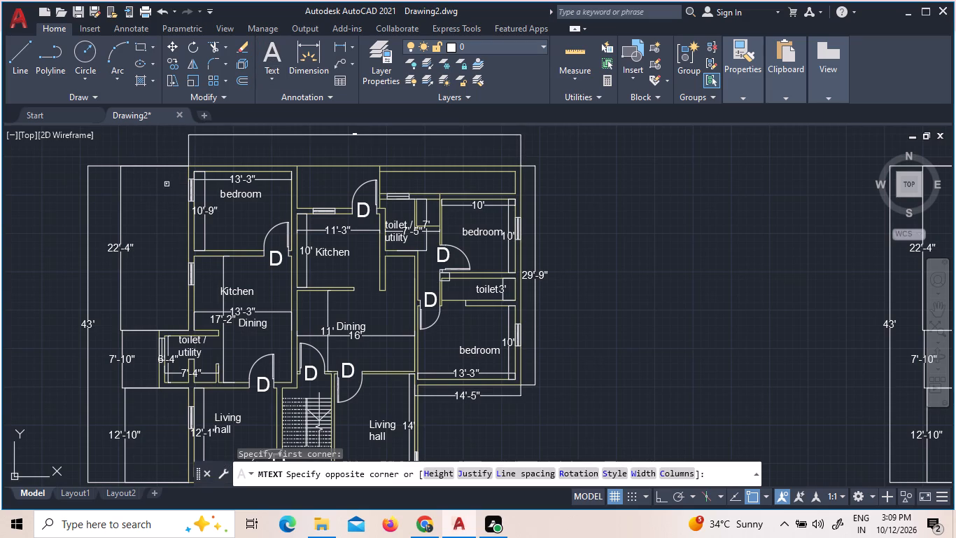
left_click(177, 200)
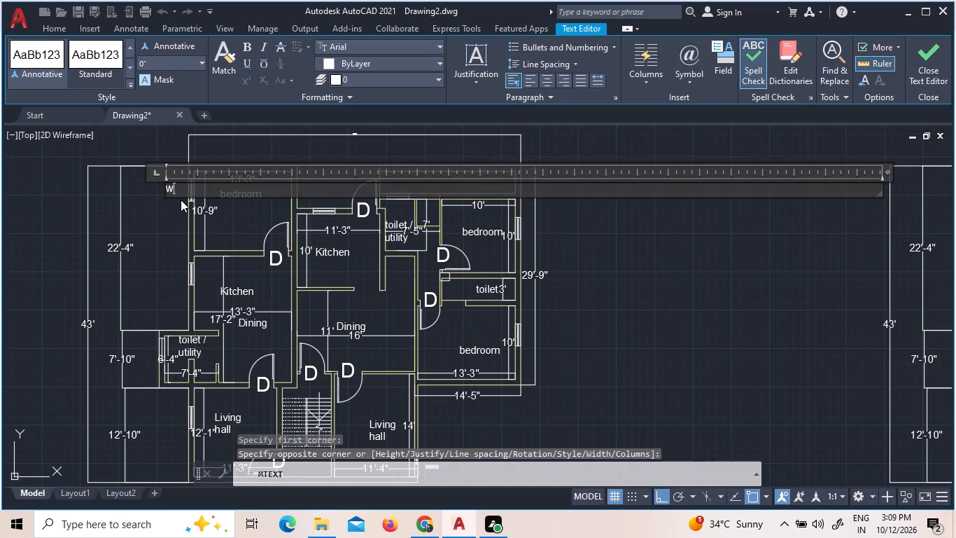
left_click_drag(178, 188, 164, 188)
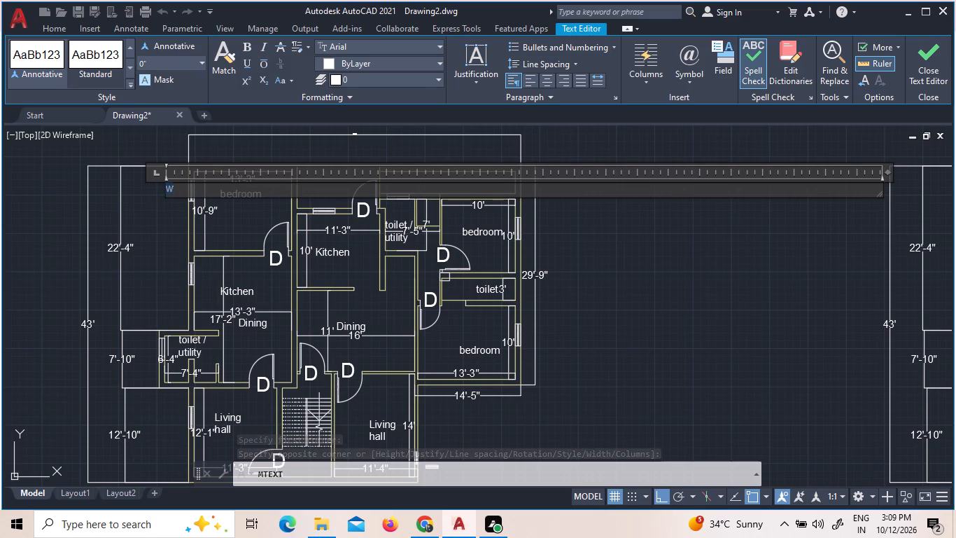
left_click(201, 66)
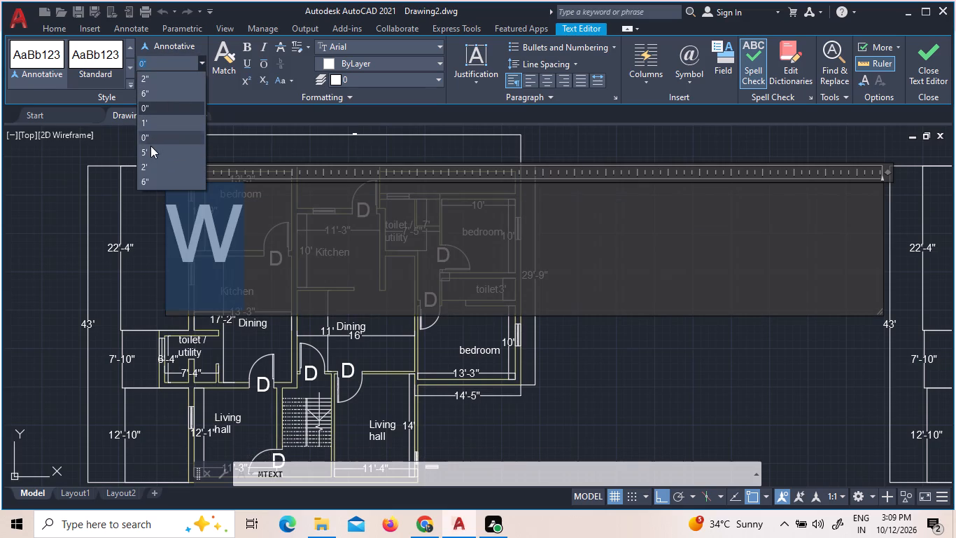
left_click(153, 164)
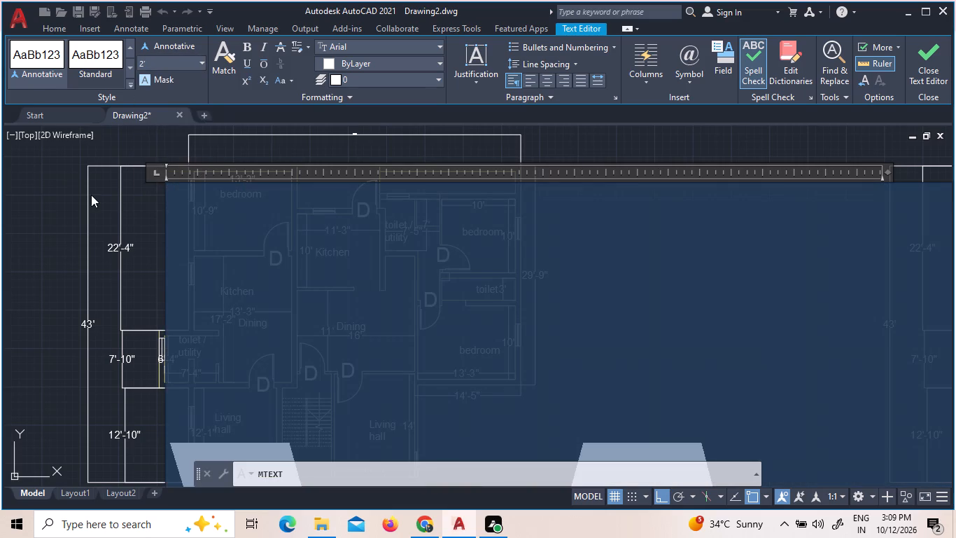
left_click(76, 196)
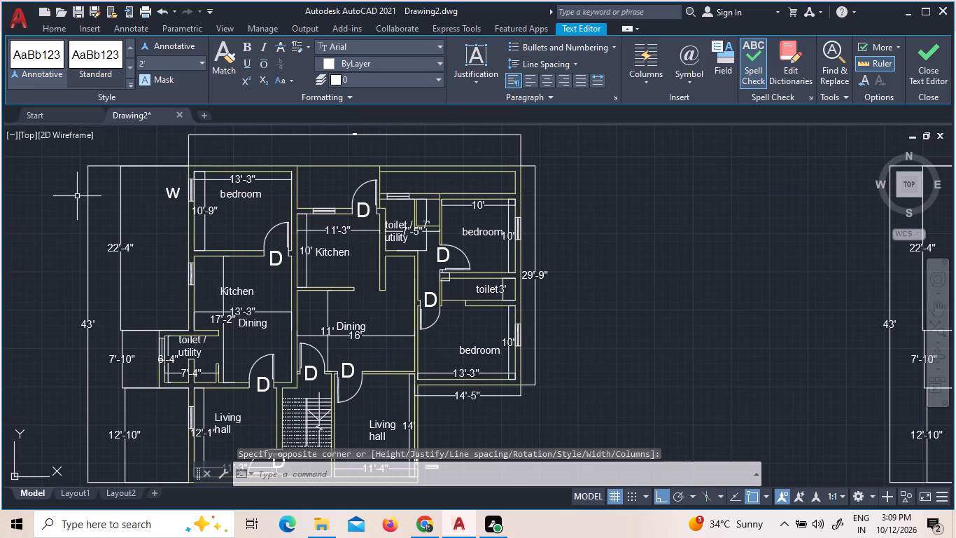
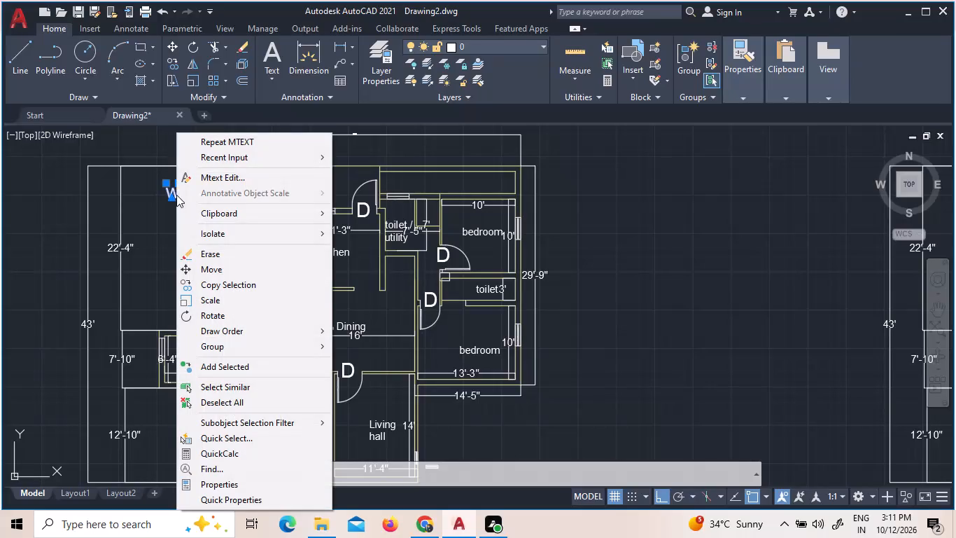
Copy the W label beside the west unit's kitchen and living hall windows, and just north of the east unit's kitchen window.
left_click(214, 283)
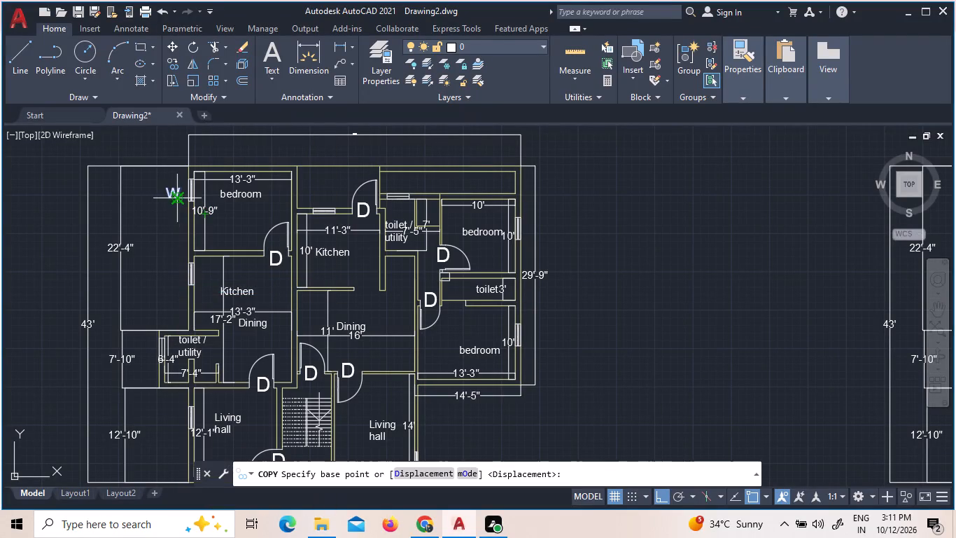
left_click(174, 202)
scroll(198, 276, "up", 2)
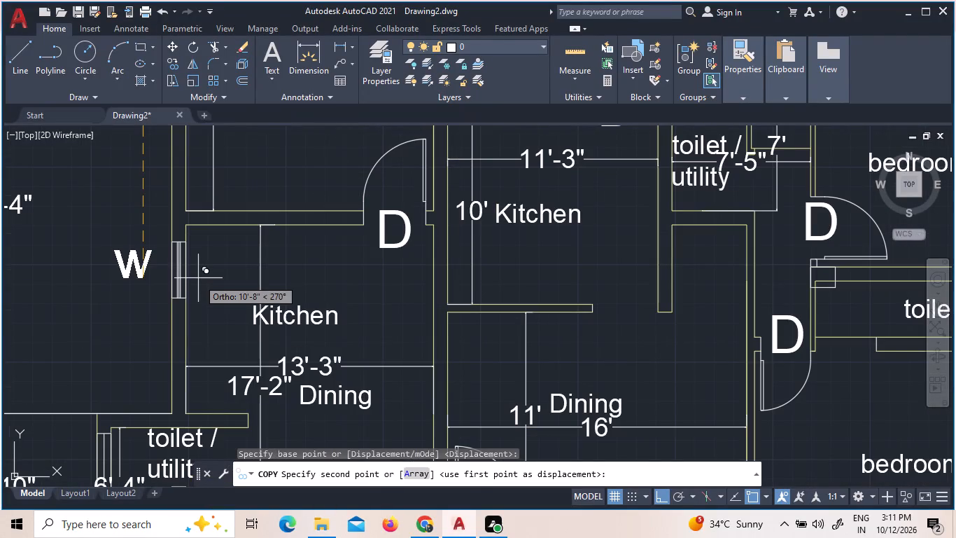
left_click(199, 284)
scroll(248, 292, "down", 3)
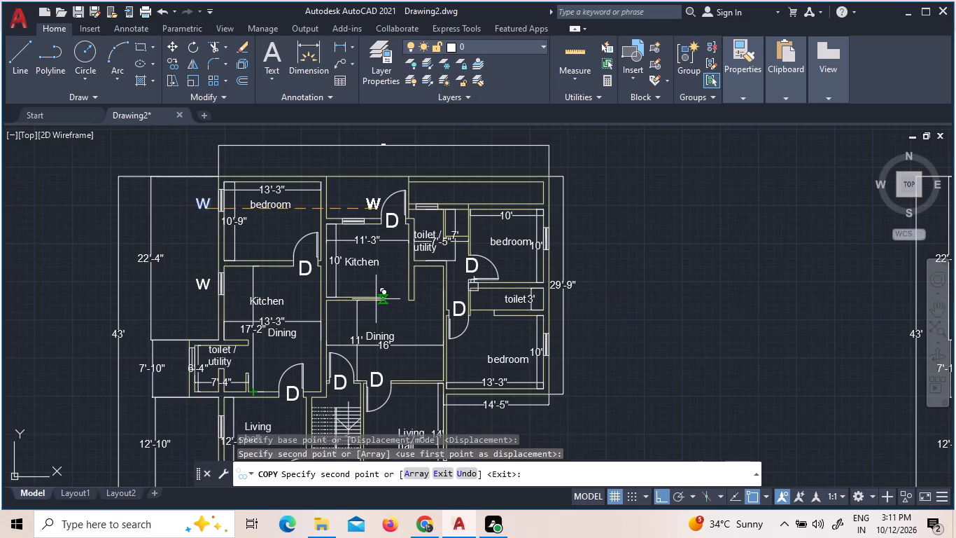
scroll(146, 398, "down", 1)
scroll(178, 429, "up", 2)
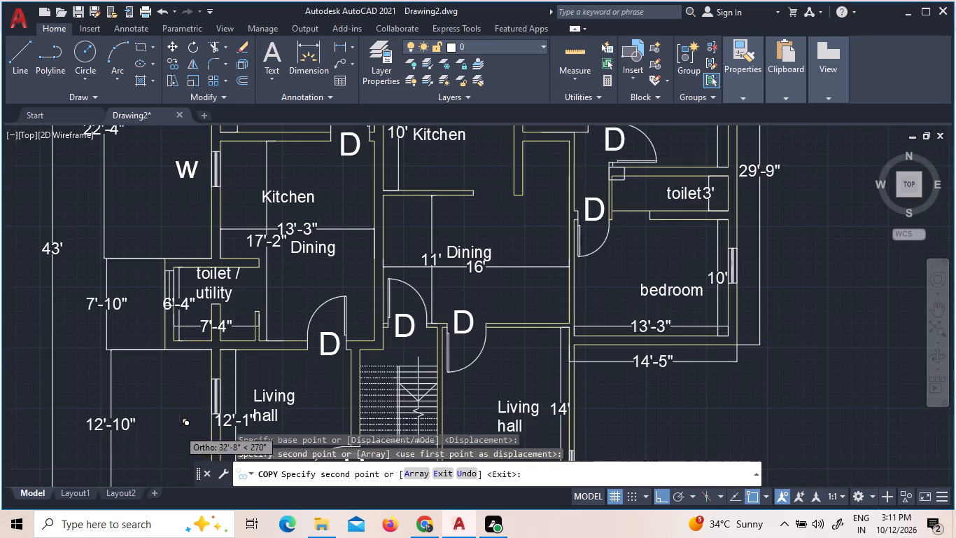
left_click(185, 408)
scroll(305, 351, "down", 3)
scroll(237, 319, "up", 1)
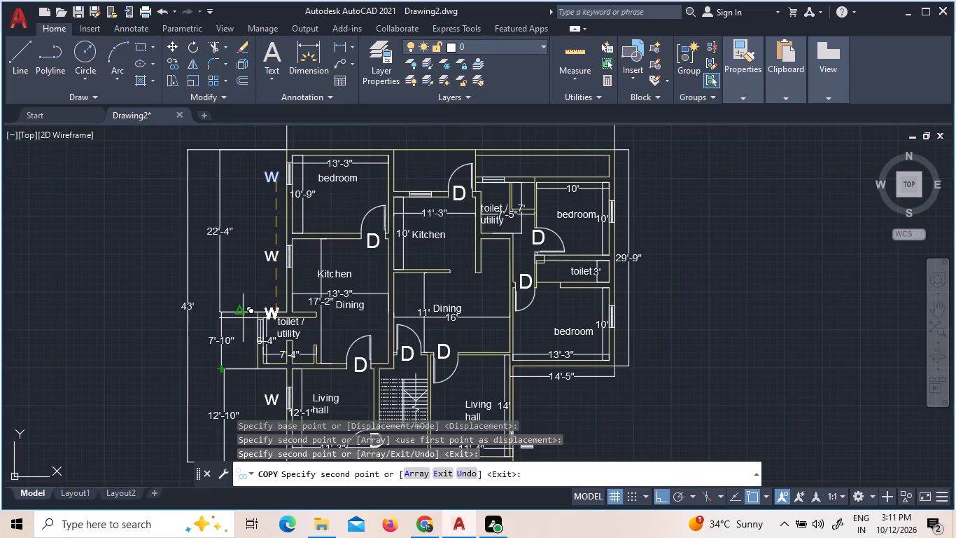
left_click(426, 178)
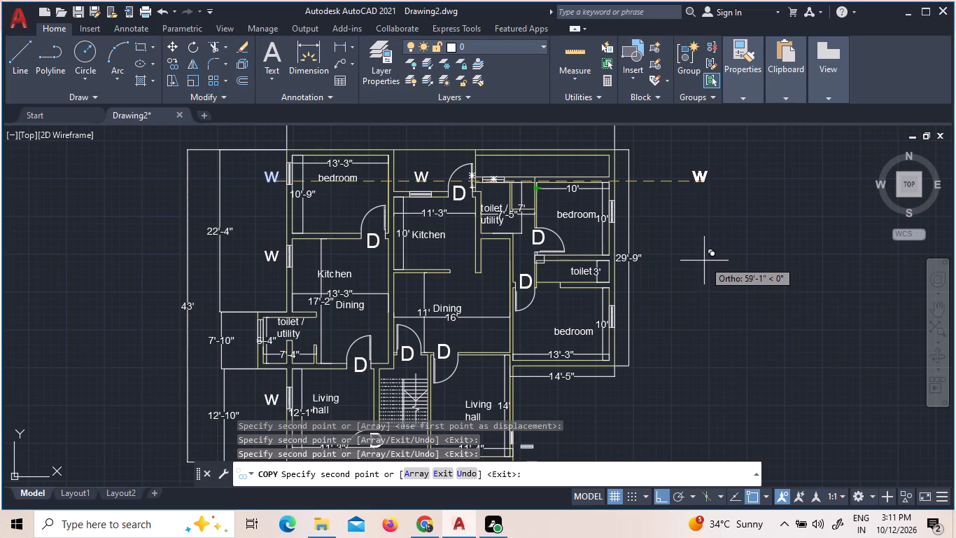
key("Escape")
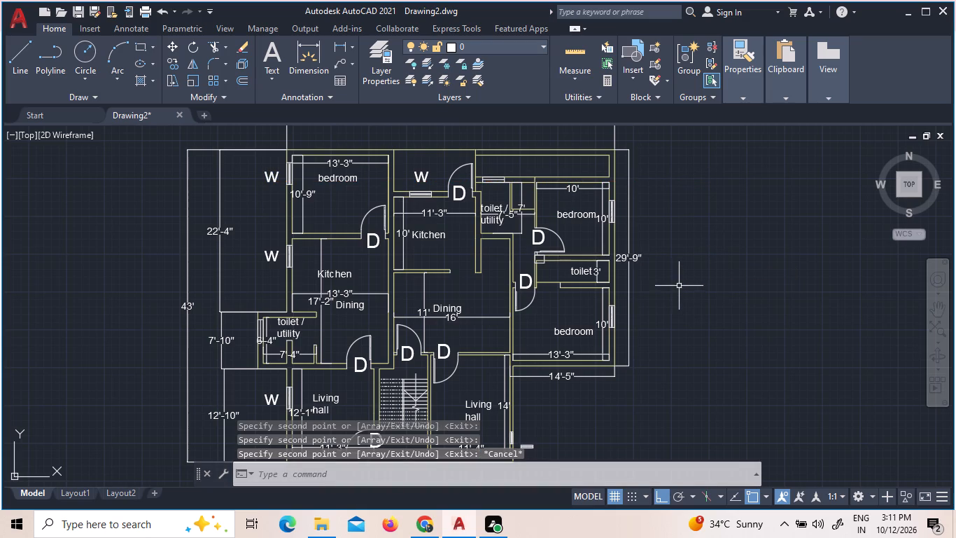
Copy the W label above the east unit's kitchen window to the open space east of the northeast bedroom.
left_click(426, 182)
right_click(423, 181)
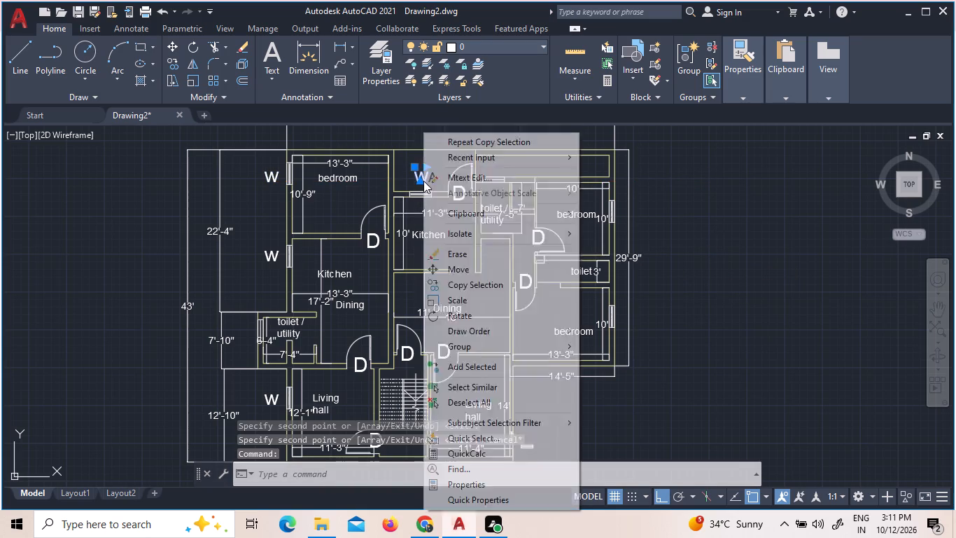
left_click(477, 284)
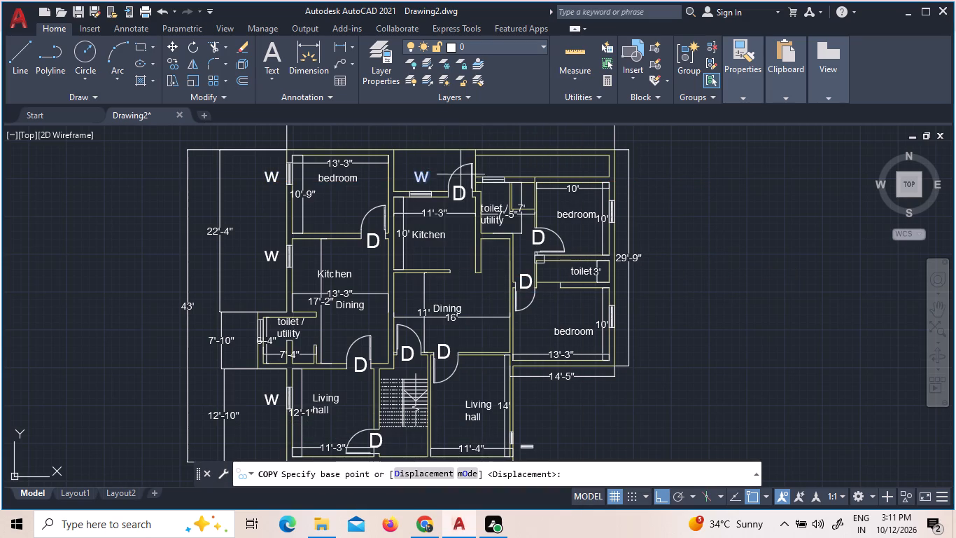
left_click(422, 173)
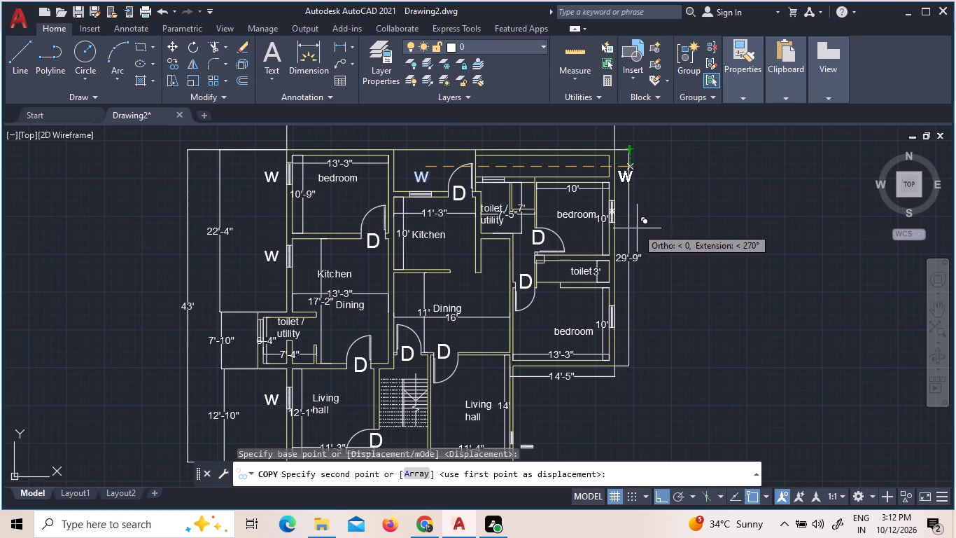
left_click(662, 235)
key("Escape")
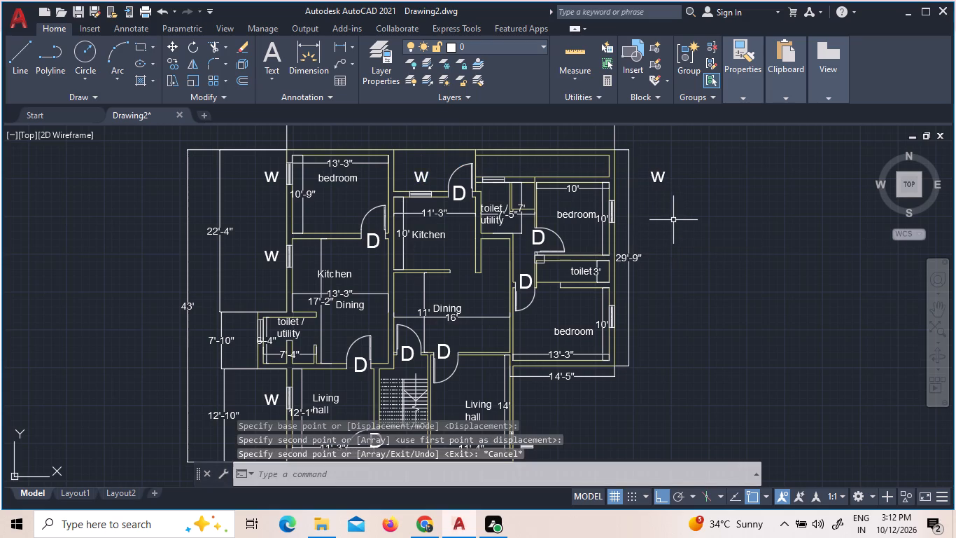
Move the new W label beside the northeast bedroom's window, just outside the east outer wall.
left_click_drag(682, 203, 675, 198)
left_click(652, 175)
right_click(649, 173)
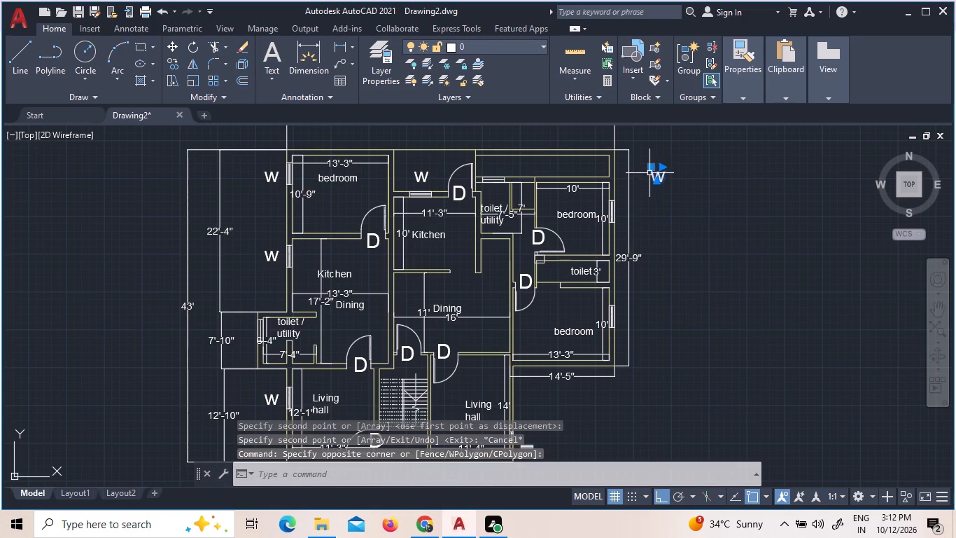
left_click(695, 262)
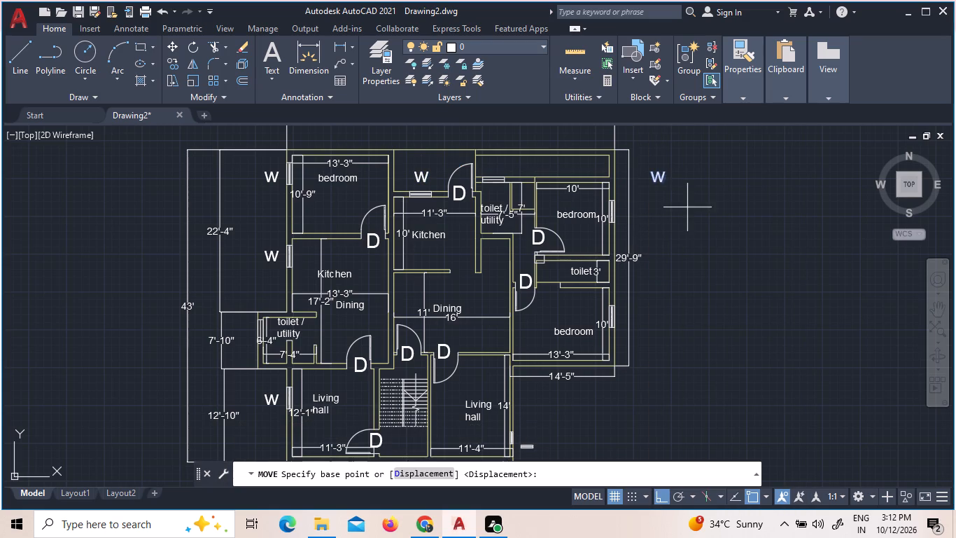
left_click(662, 178)
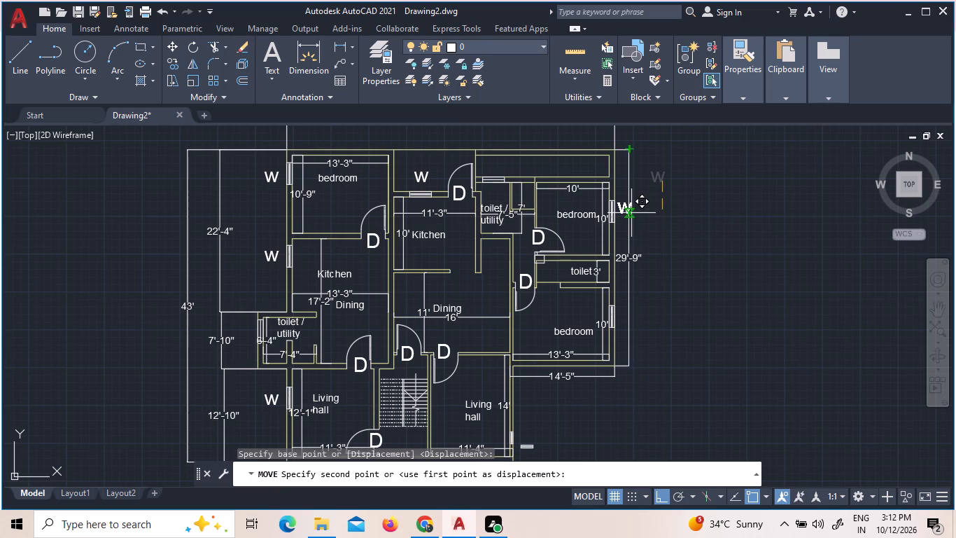
scroll(634, 213, "up", 2)
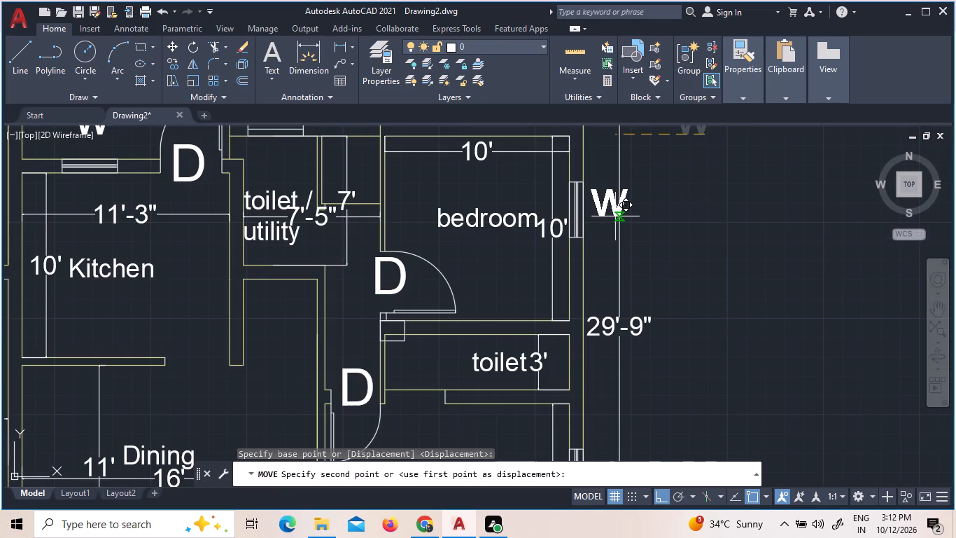
left_click(615, 216)
Copy the northeast bedroom's W label straight south to the southeast bedroom's window.
left_click(610, 208)
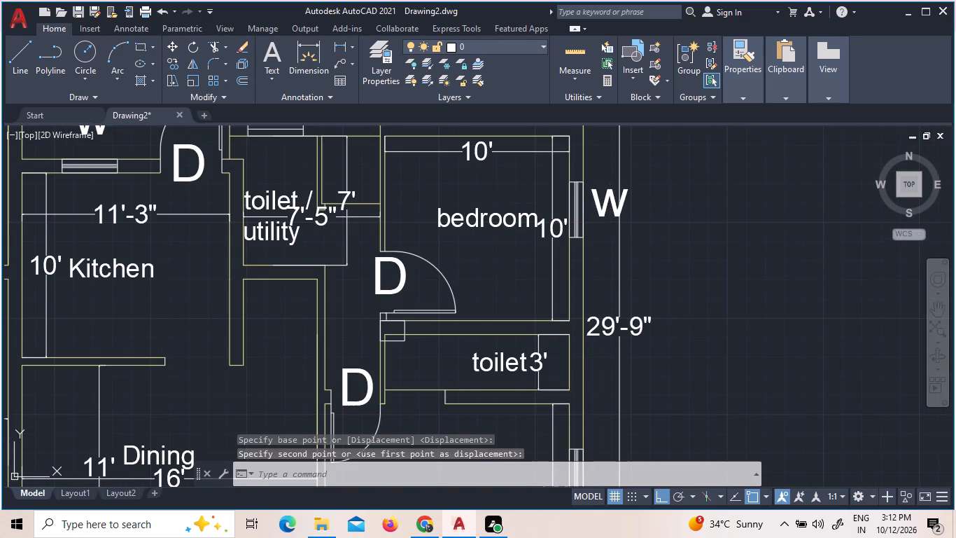
left_click(605, 200)
right_click(605, 200)
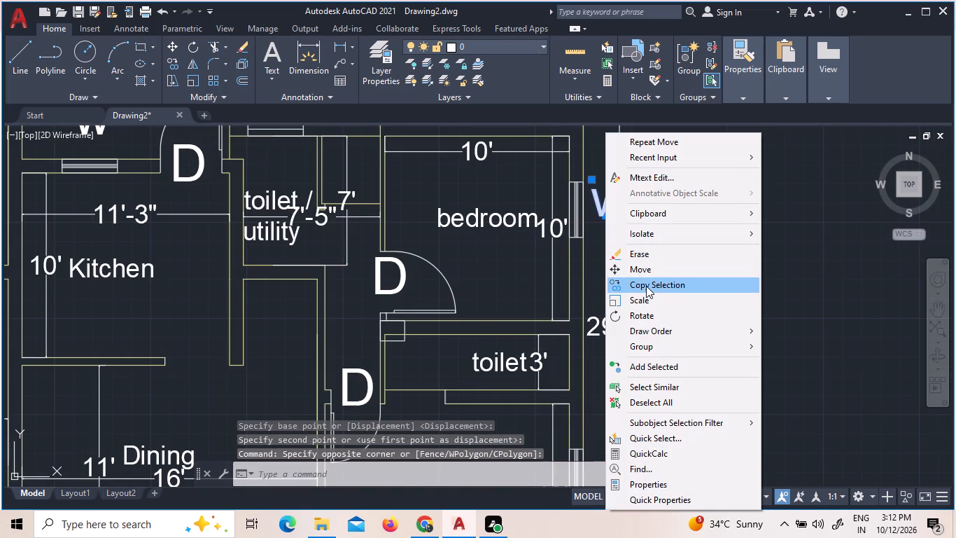
left_click(646, 286)
left_click(606, 208)
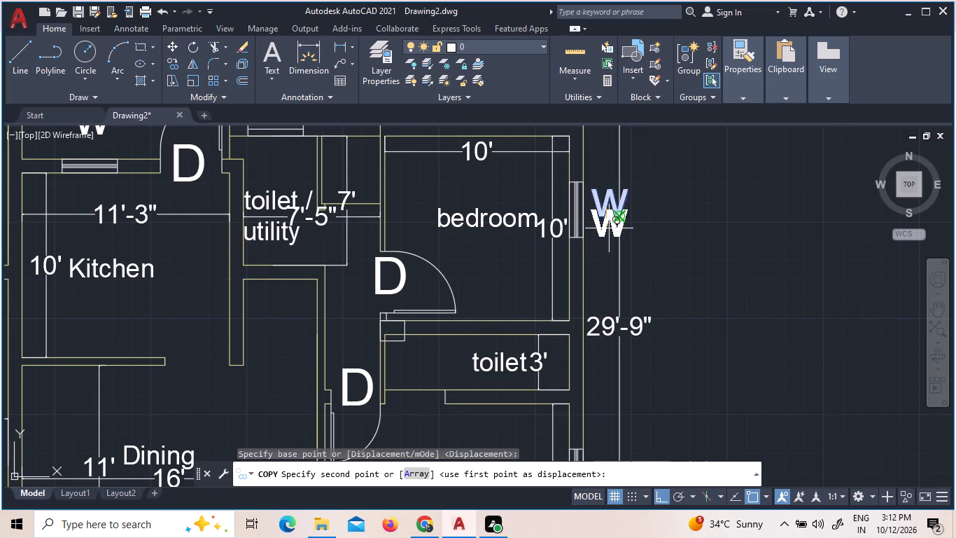
scroll(609, 228, "down", 4)
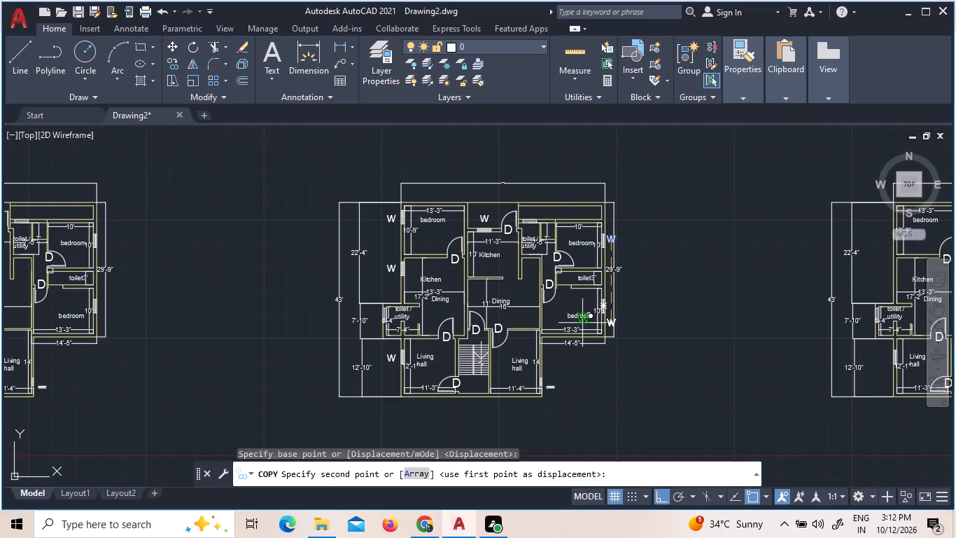
scroll(596, 319, "up", 5)
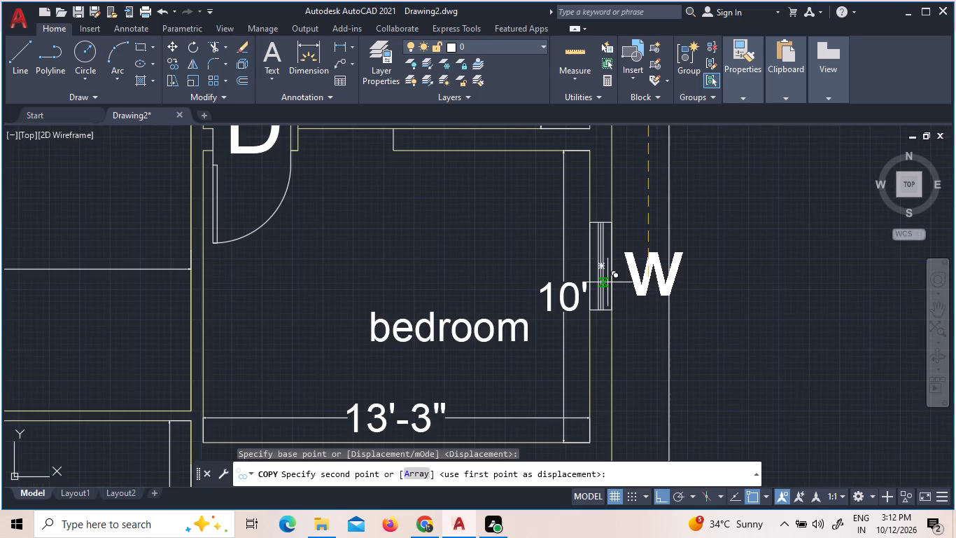
left_click(607, 282)
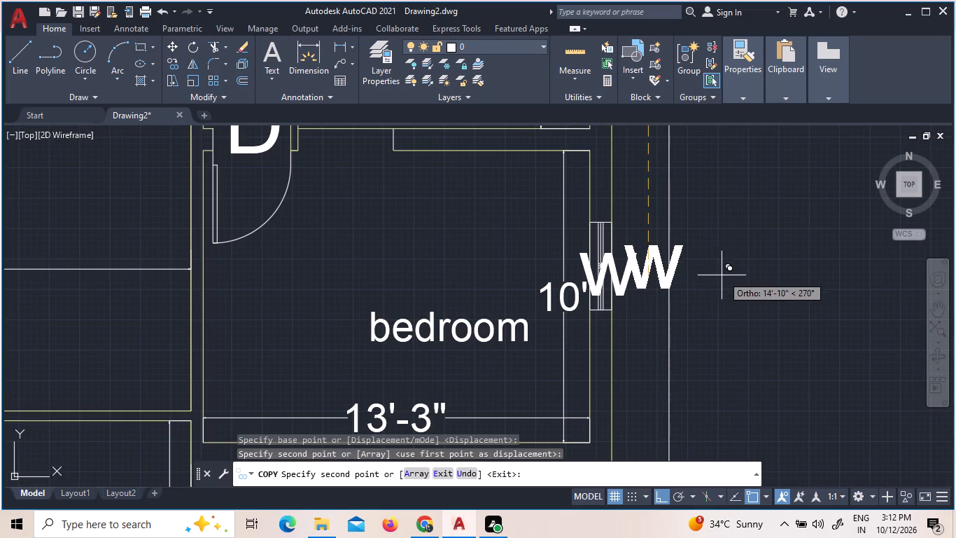
key("Escape")
Move the southeast bedroom's W label about 1'-10" east, clear of the window and outer wall.
left_click(631, 265)
left_click(620, 259)
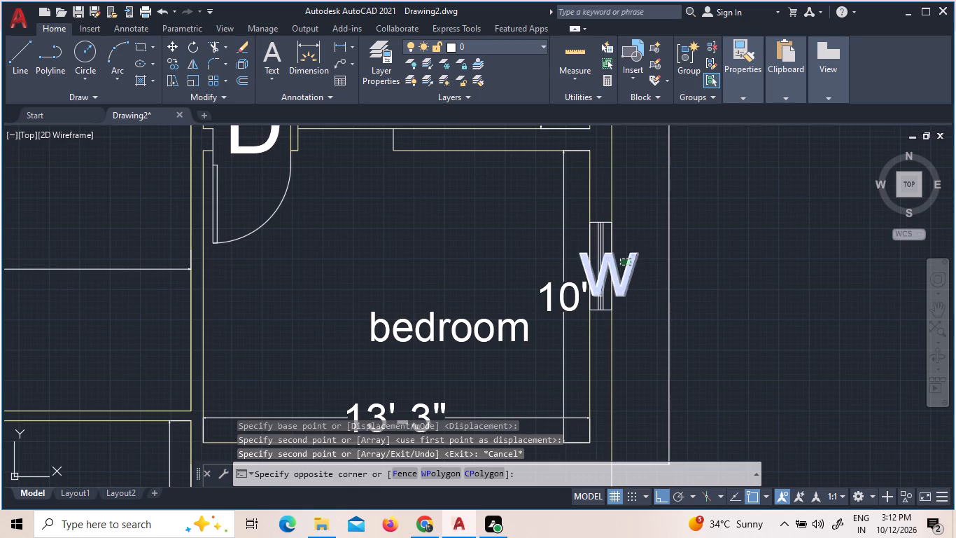
right_click(620, 259)
double_click(647, 267)
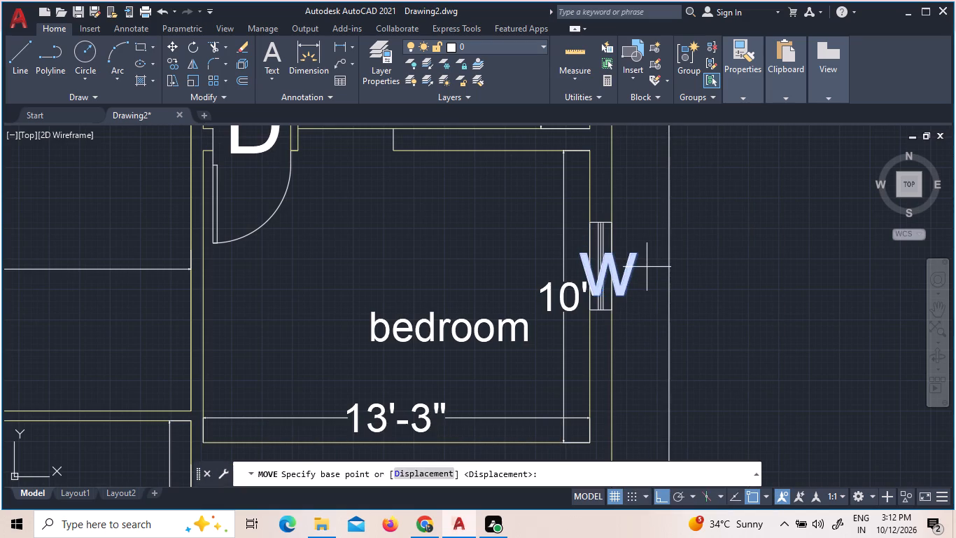
left_click(699, 279)
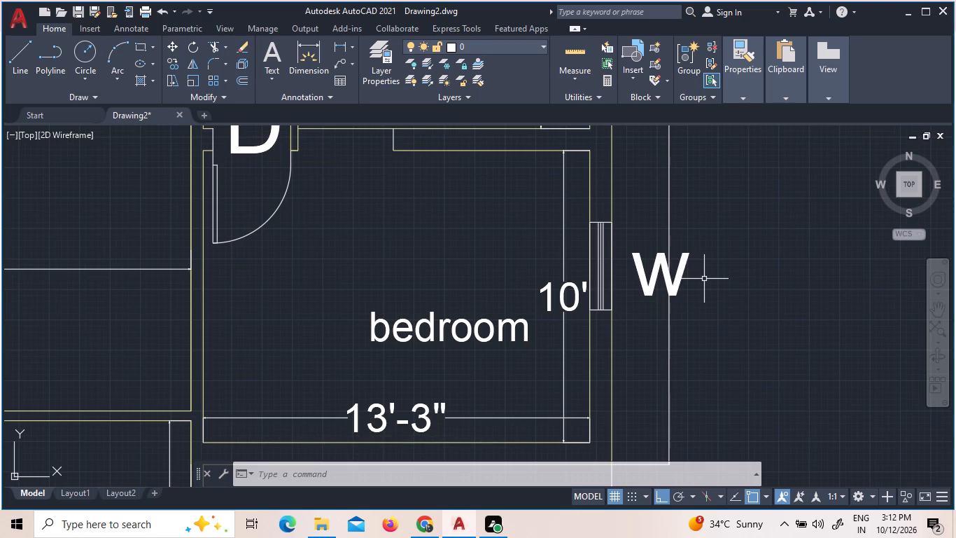
Erase the loose horizontal window symbol lying outside the east living hall's outer wall.
scroll(704, 279, "down", 2)
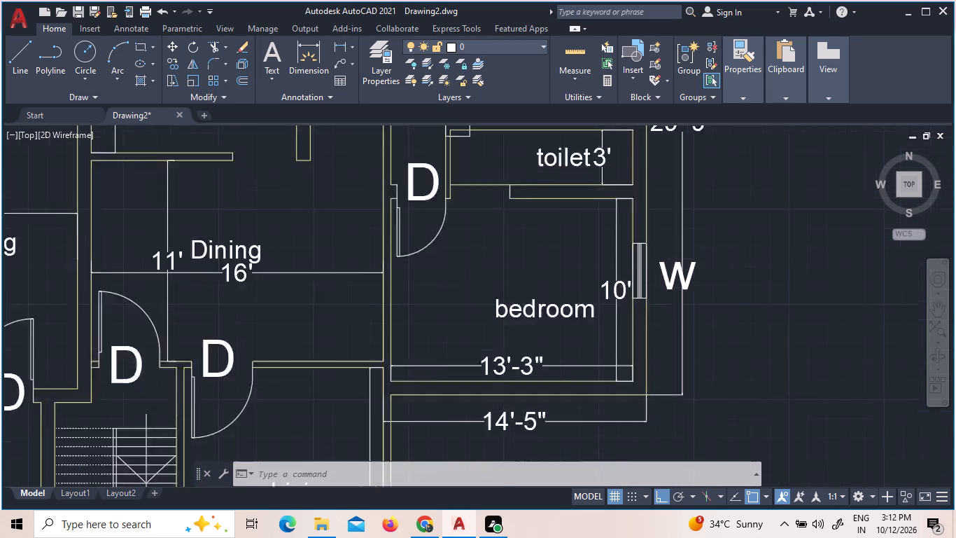
scroll(704, 279, "down", 3)
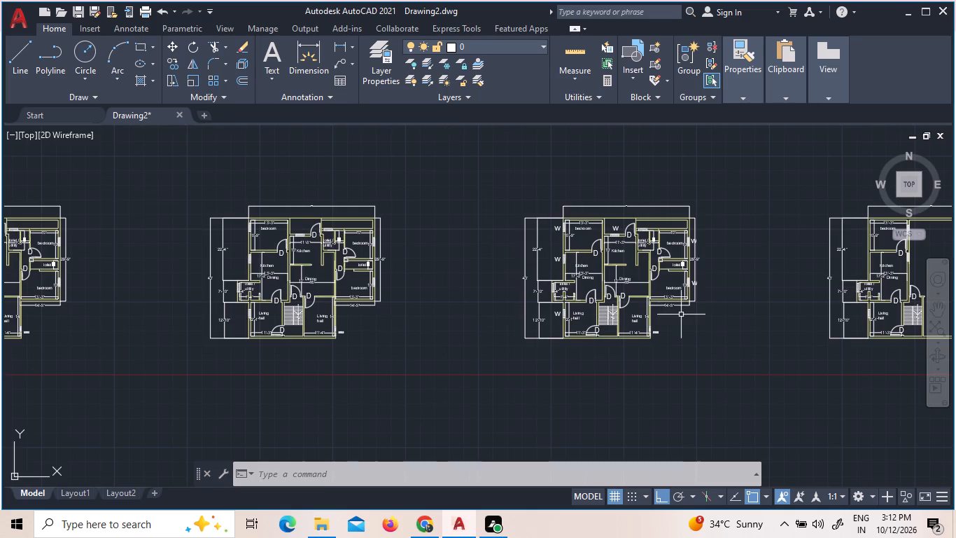
scroll(682, 331, "up", 4)
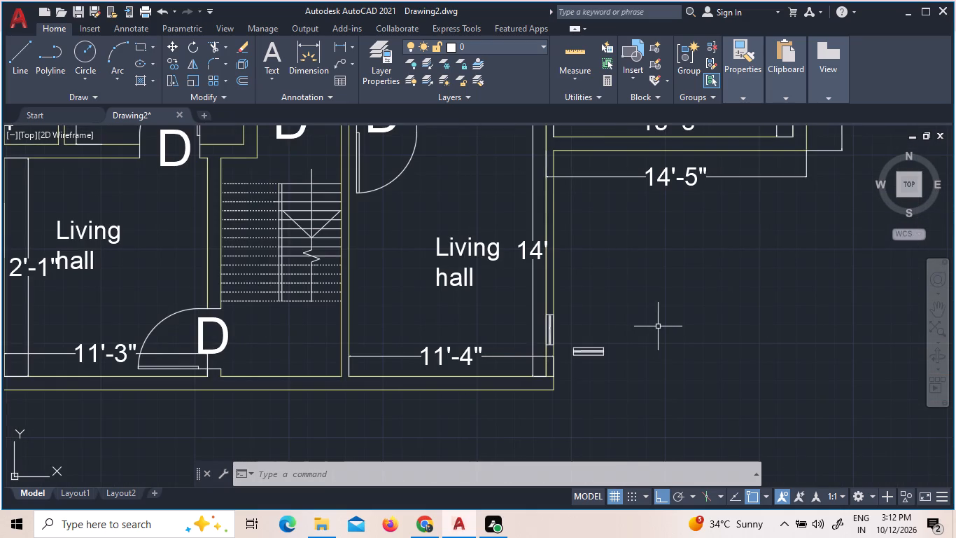
left_click_drag(626, 357, 620, 354)
left_click(578, 335)
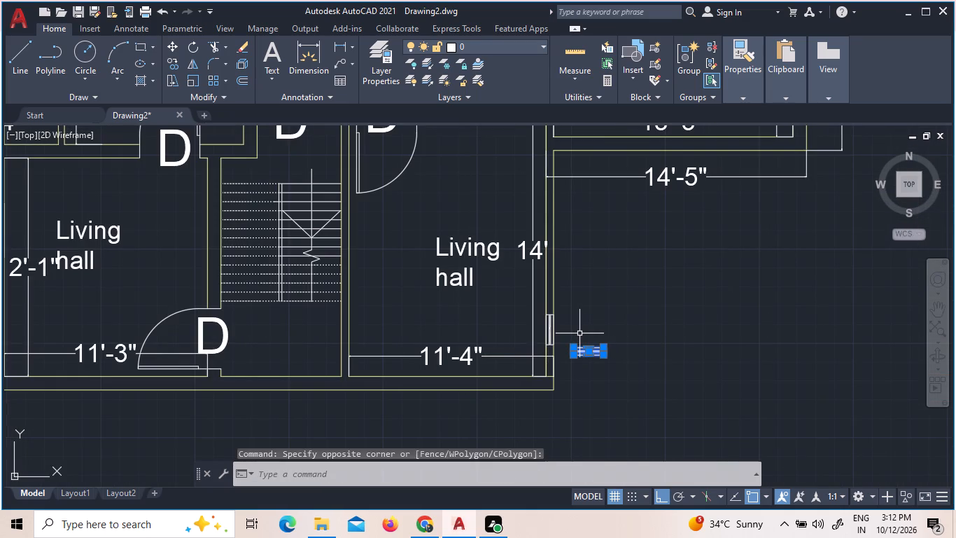
key("Delete")
Copy the southeast bedroom's W label to the east living hall's window, just outside the east outer wall, with Ortho off.
scroll(579, 333, "down", 2)
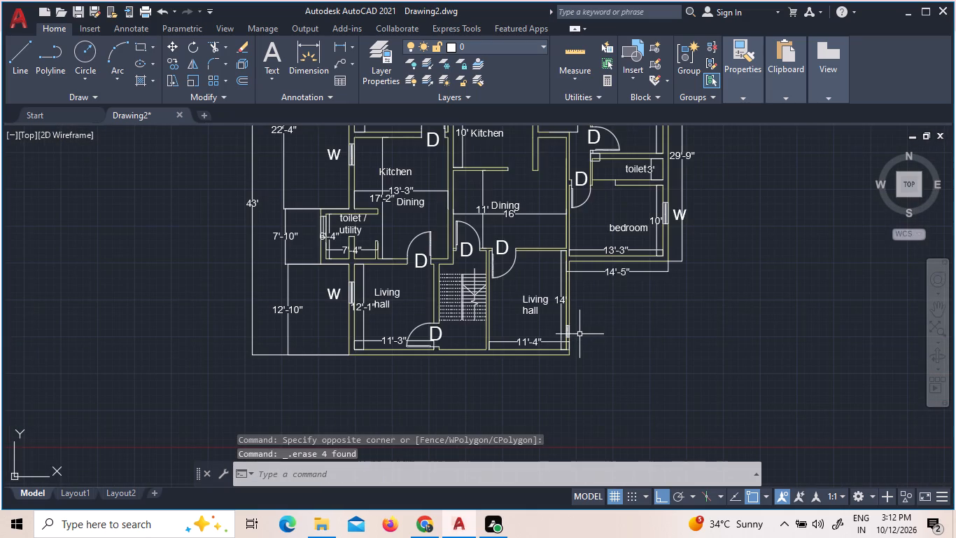
scroll(689, 225, "up", 2)
left_click(661, 206)
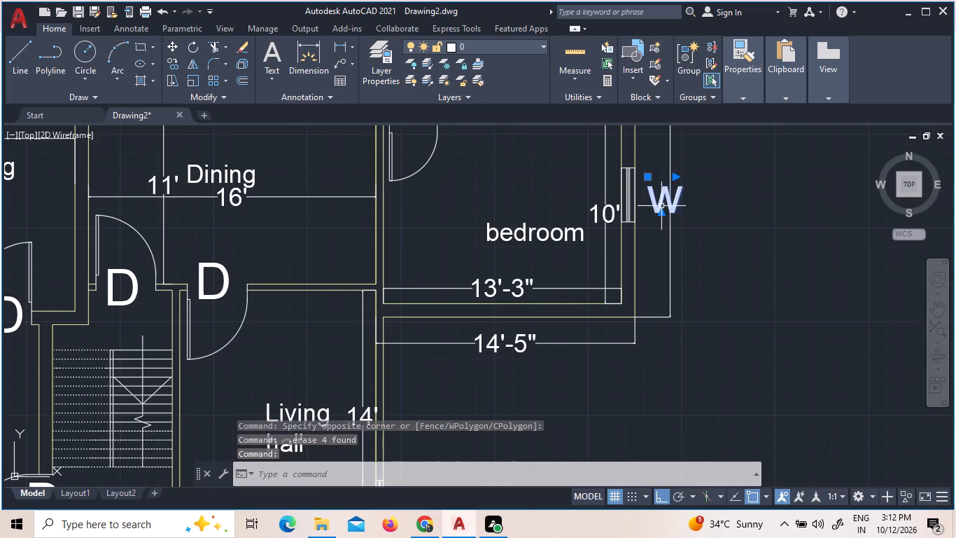
right_click(661, 204)
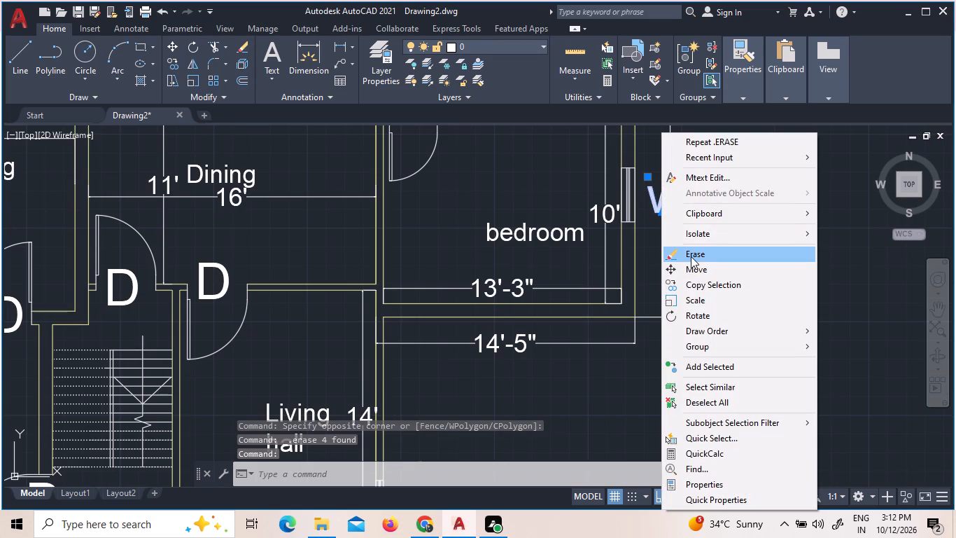
left_click(706, 282)
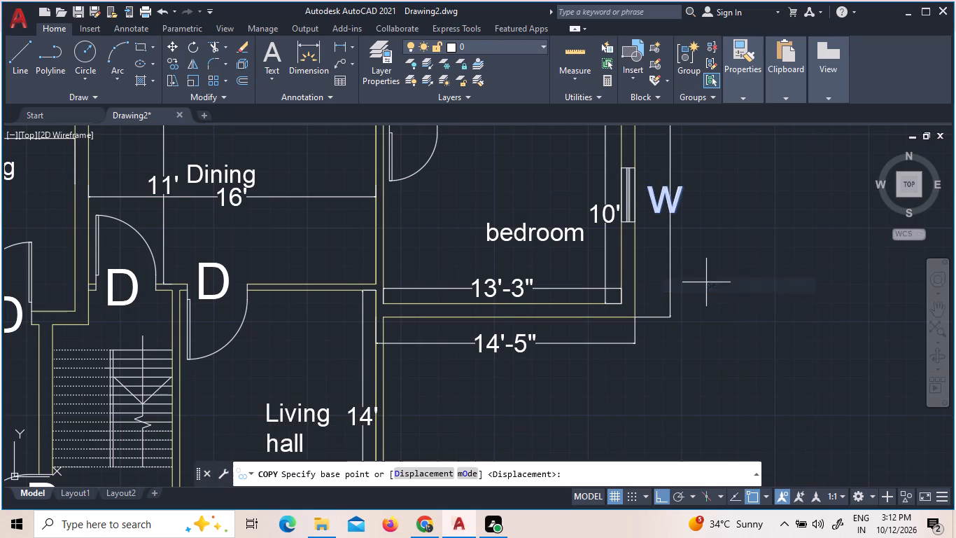
left_click_drag(666, 202, 667, 217)
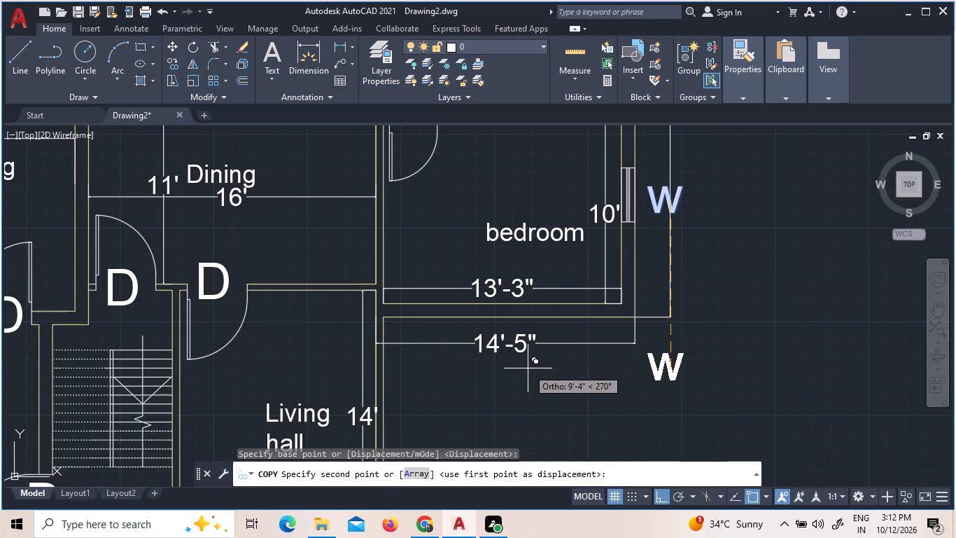
key("F8")
scroll(527, 357, "down", 3)
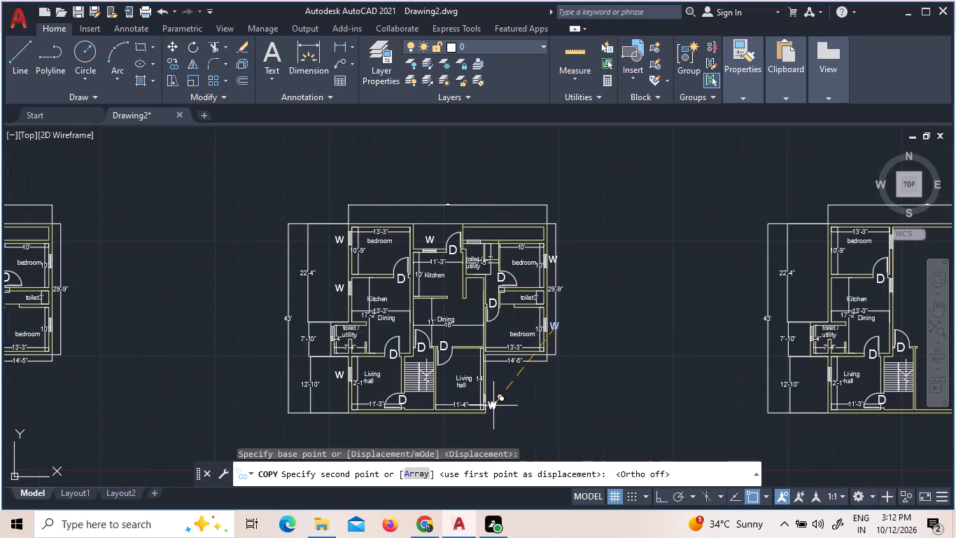
scroll(486, 415, "up", 4)
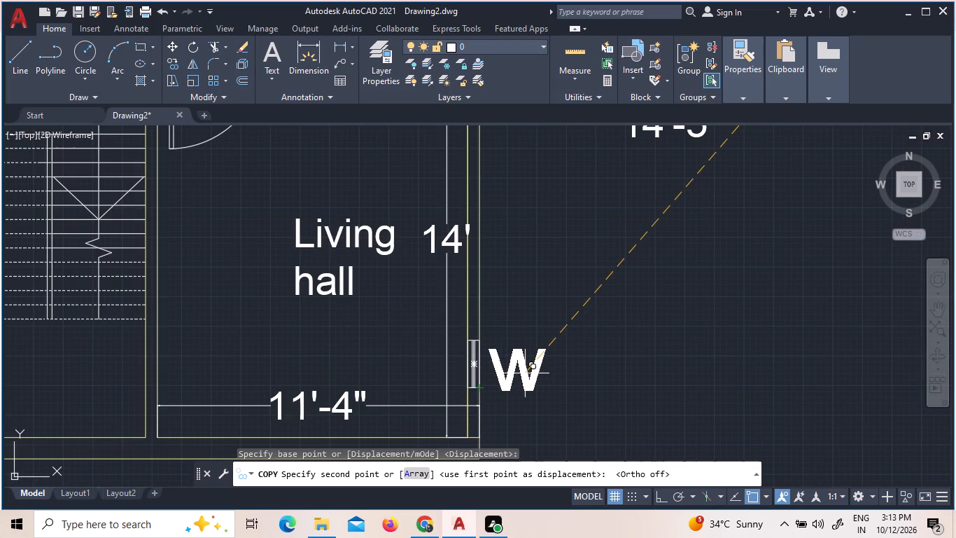
left_click(524, 373)
scroll(528, 375, "down", 2)
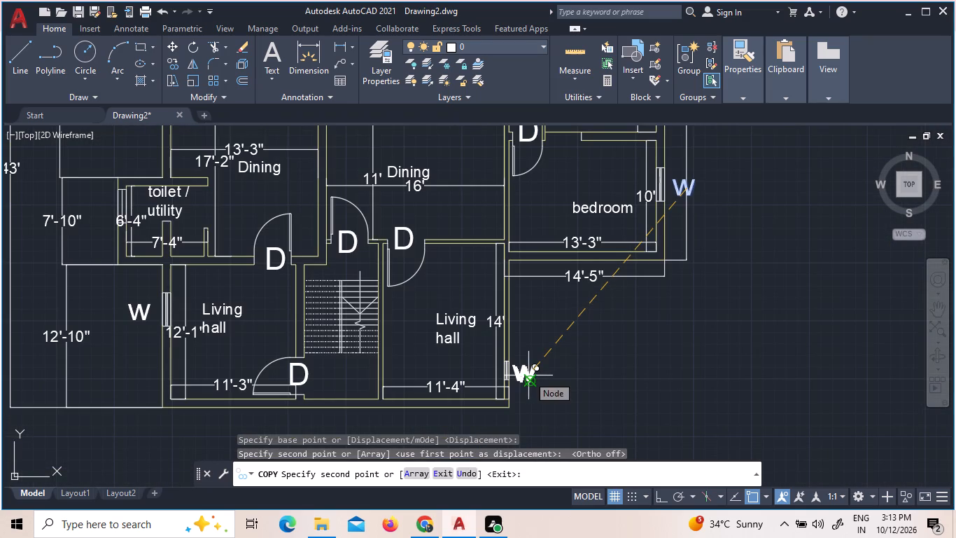
scroll(250, 310, "down", 2)
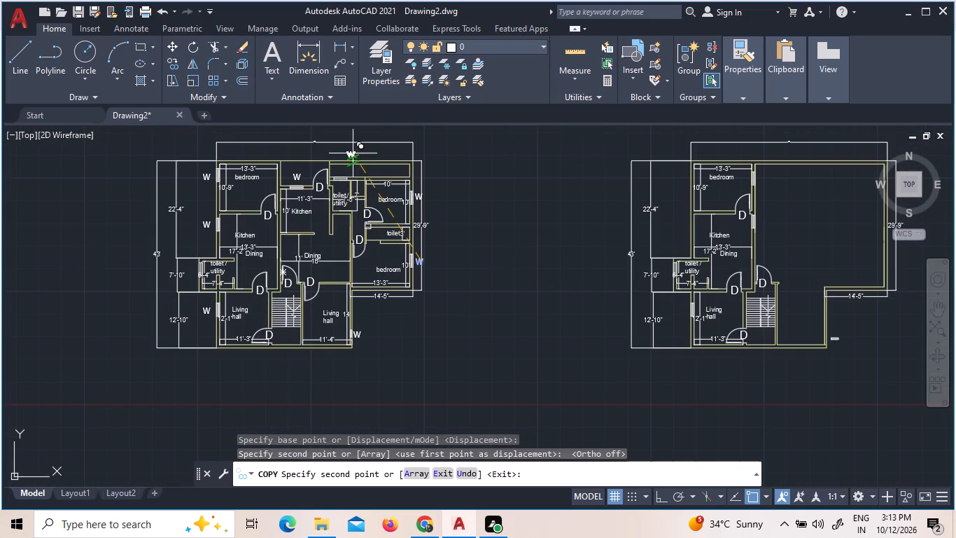
scroll(348, 158, "up", 3)
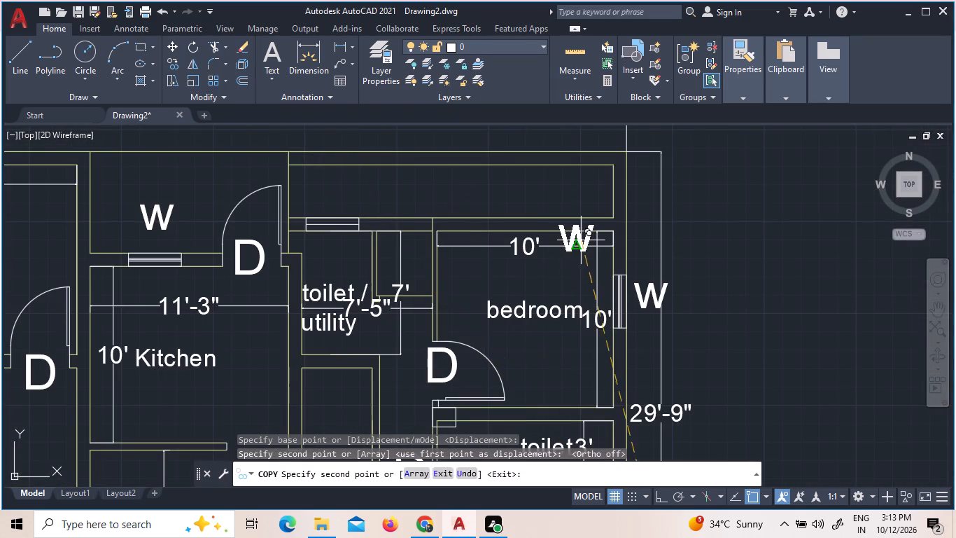
scroll(581, 240, "down", 2)
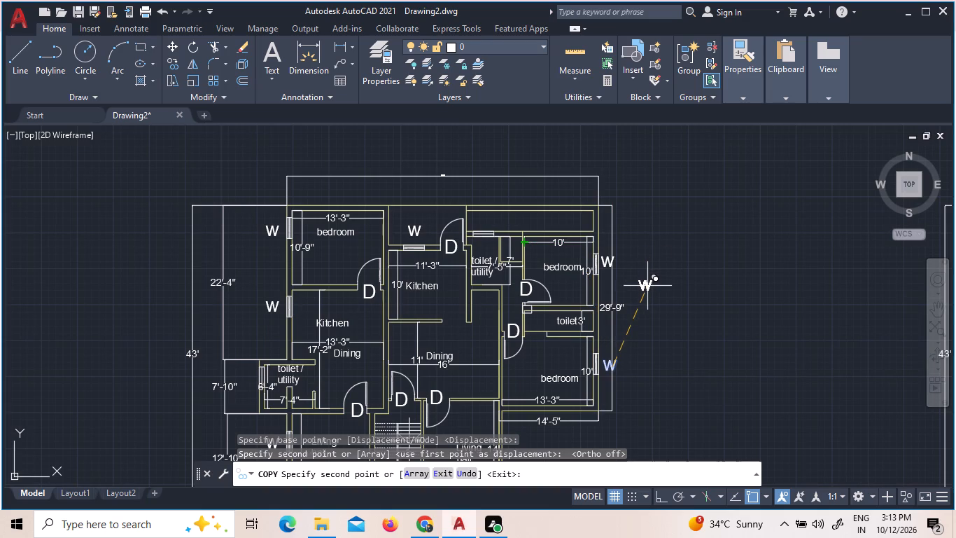
scroll(585, 286, "down", 3)
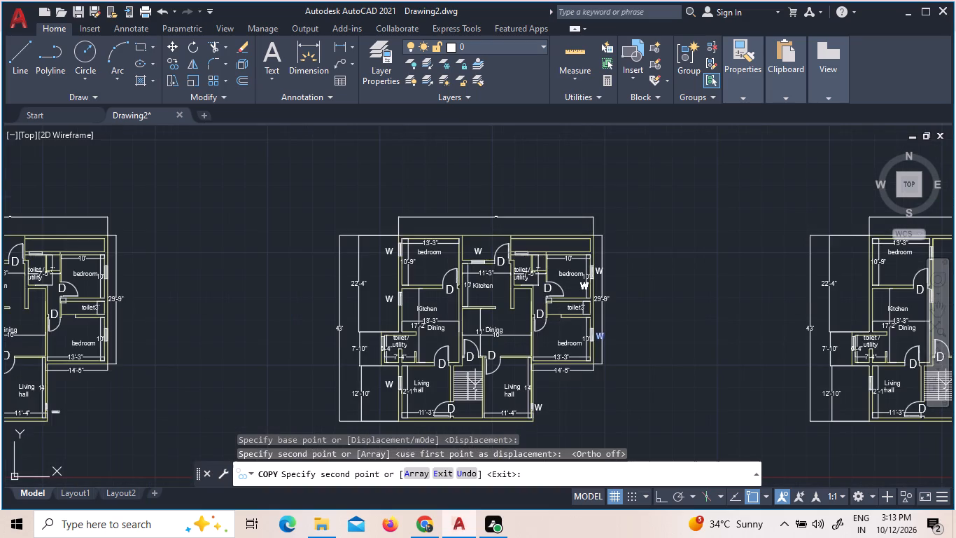
key("Escape")
Copy the W label above the 11'-3" wide kitchen's window to just above the northeast toilet/utility's window.
scroll(537, 247, "up", 2)
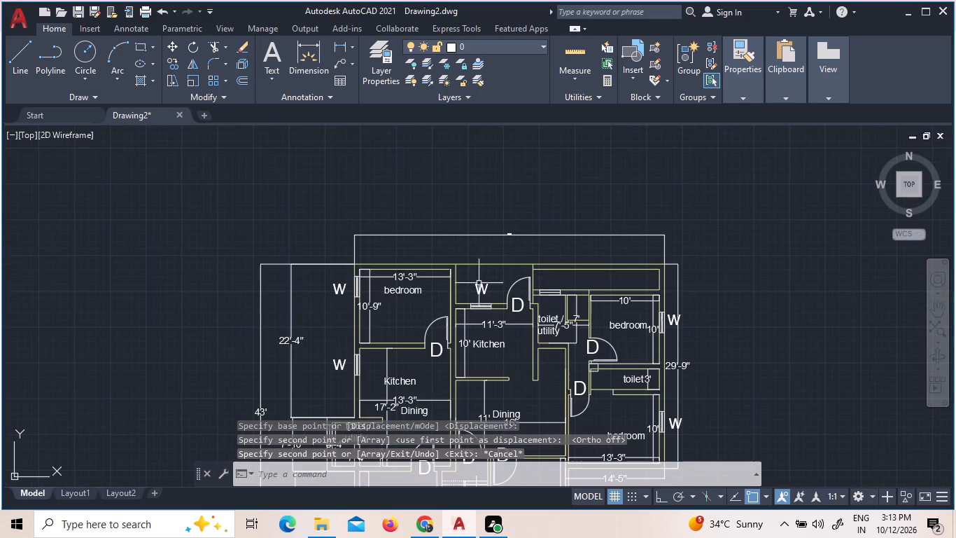
left_click(488, 284)
right_click(488, 284)
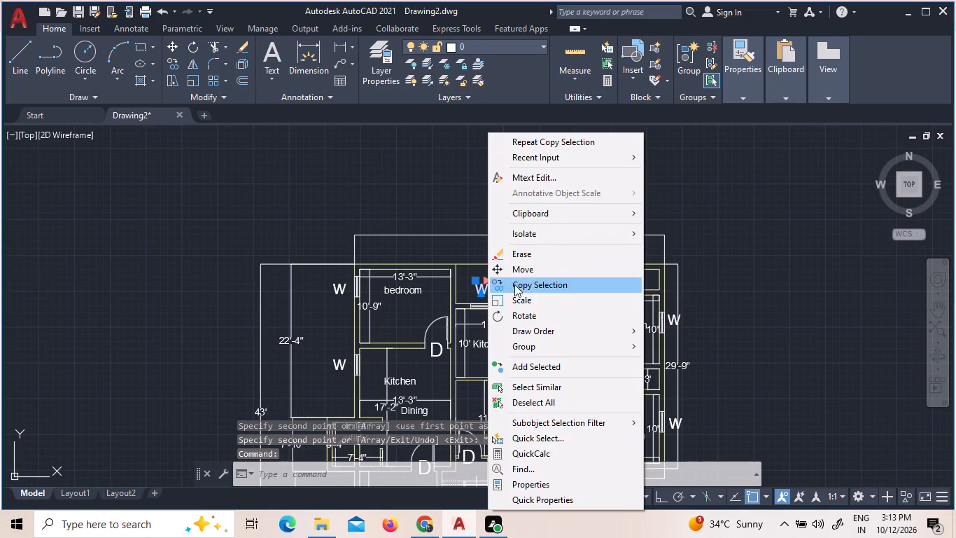
left_click(523, 283)
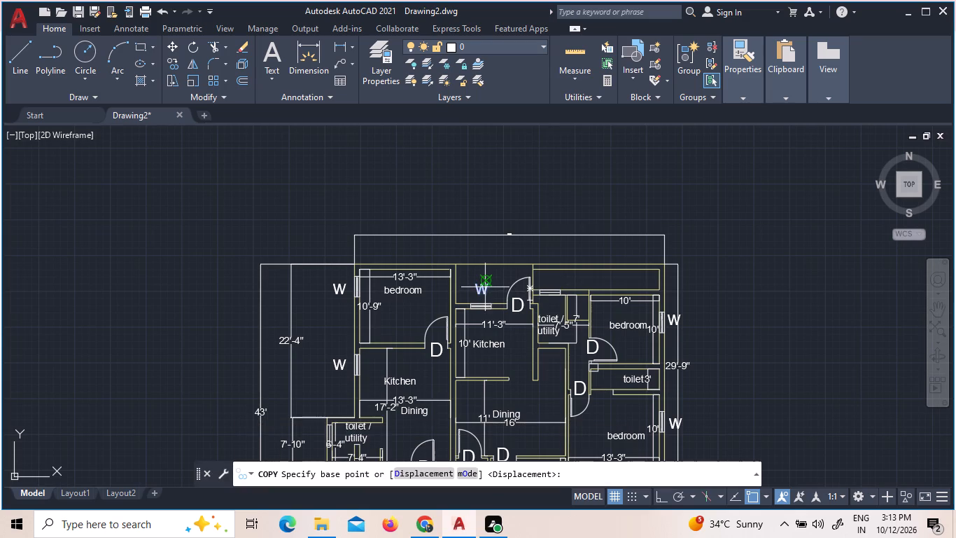
left_click(481, 285)
scroll(551, 295, "up", 3)
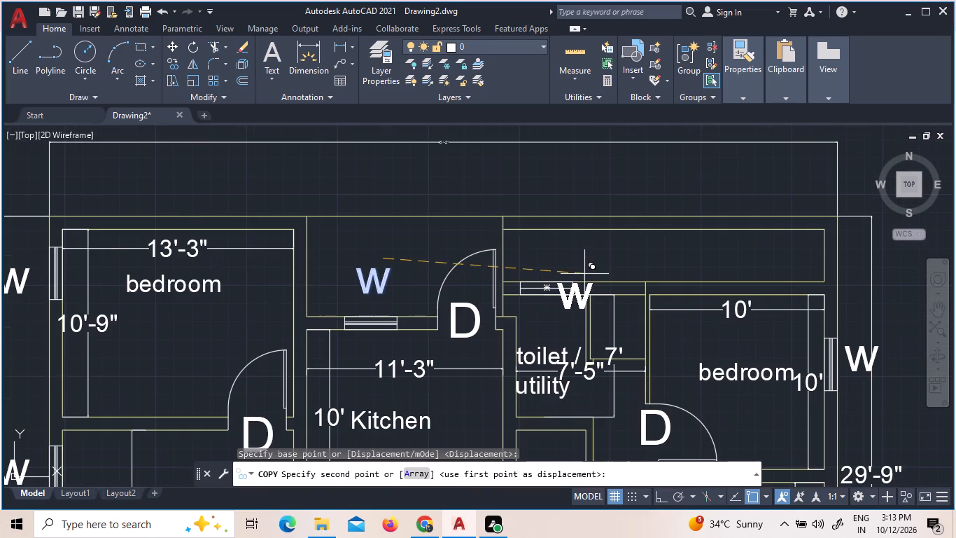
left_click(557, 242)
key("Escape")
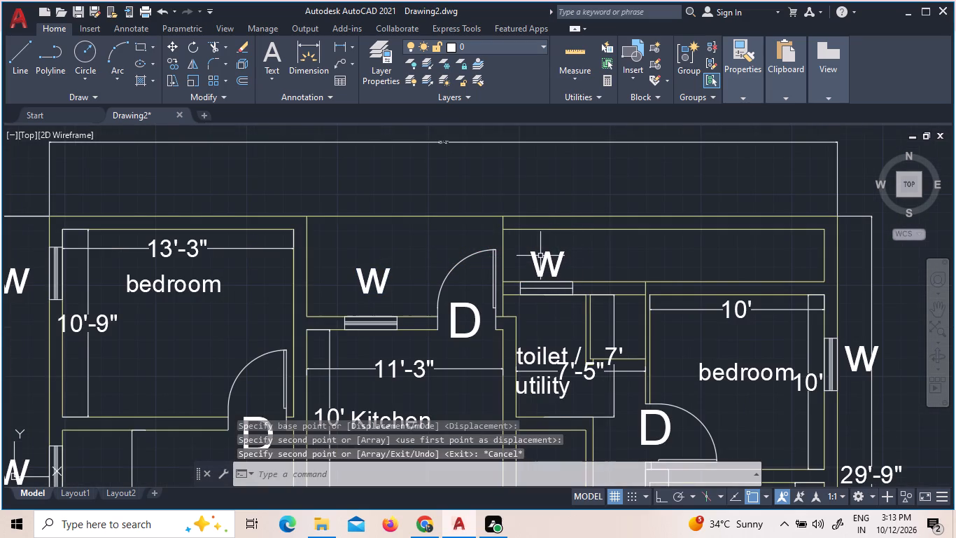
Change the text of the label above the northeast toilet/utility's window to V.
triple_click(534, 259)
left_click(533, 259)
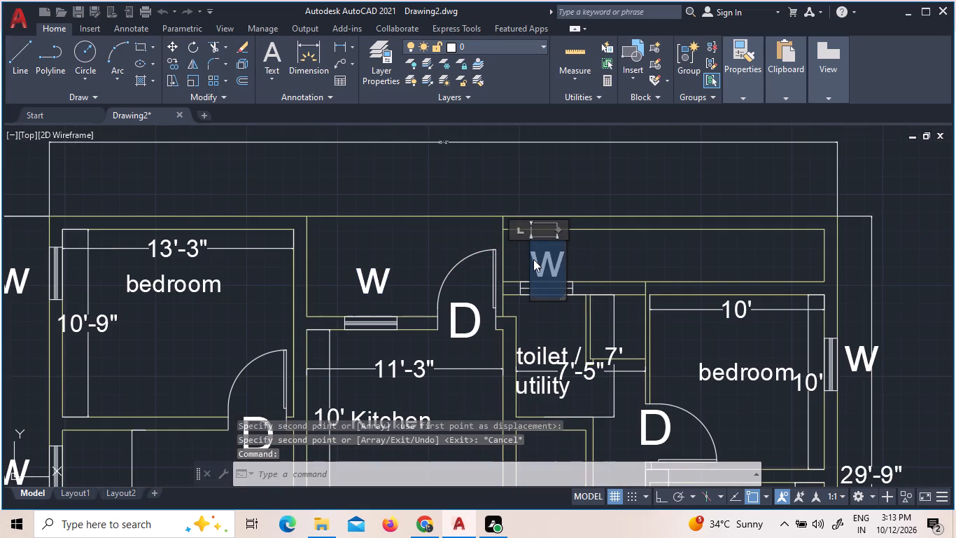
key("v")
left_click(586, 267)
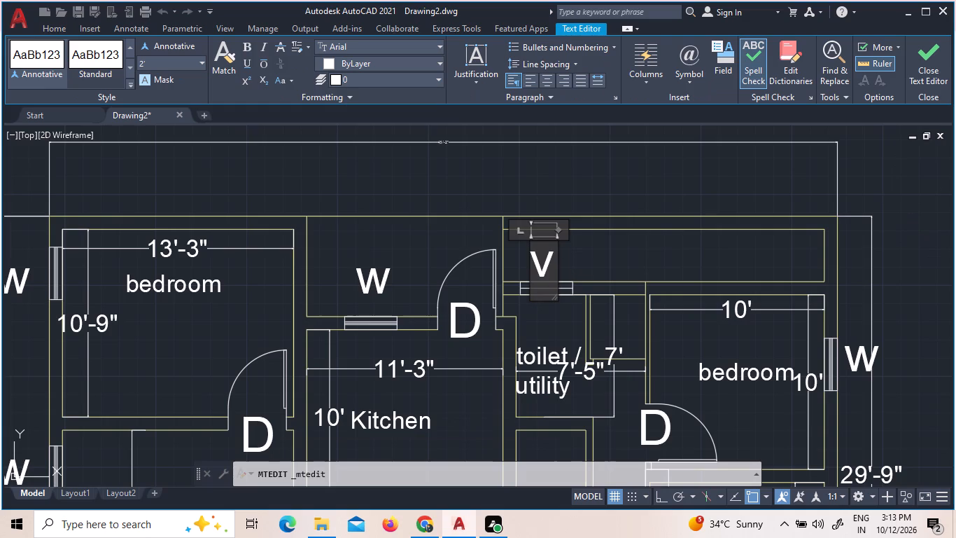
Copy the V label from the northeast toilet/utility to the west toilet/utility's window, just outside the west wall.
scroll(561, 265, "down", 3)
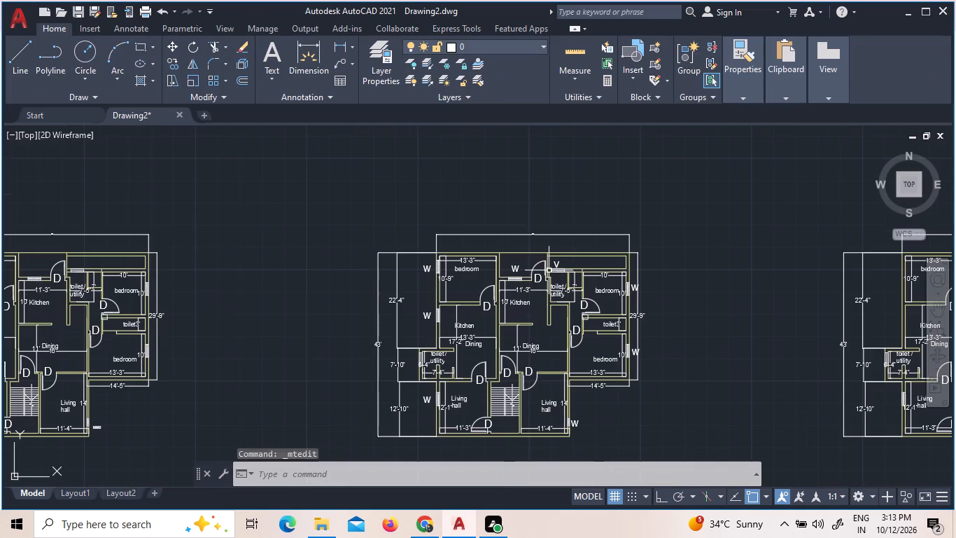
scroll(493, 383, "up", 2)
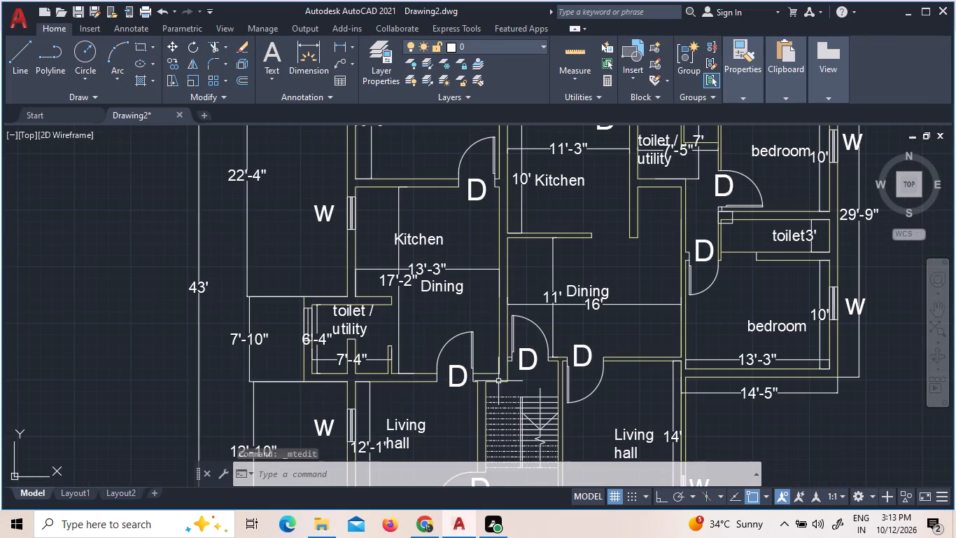
scroll(640, 252, "down", 3)
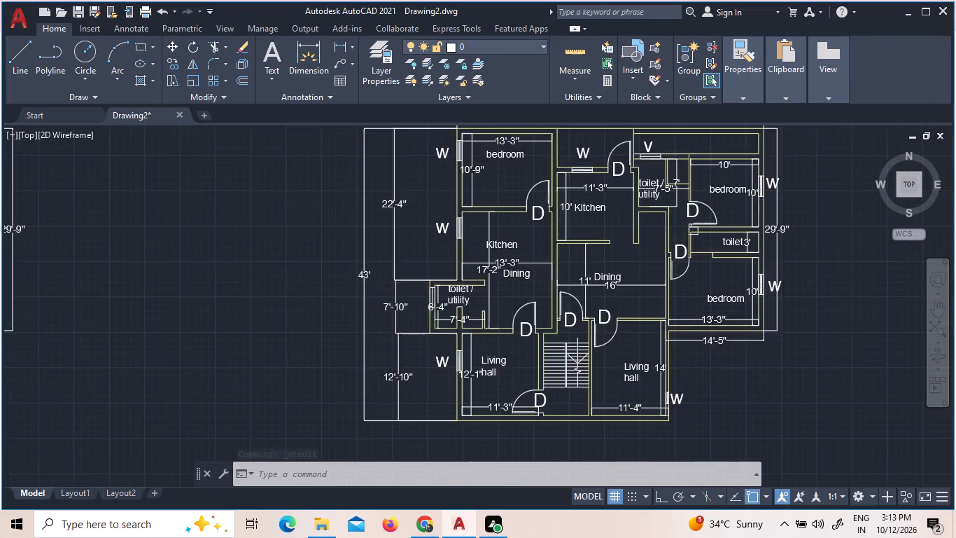
scroll(647, 172, "up", 5)
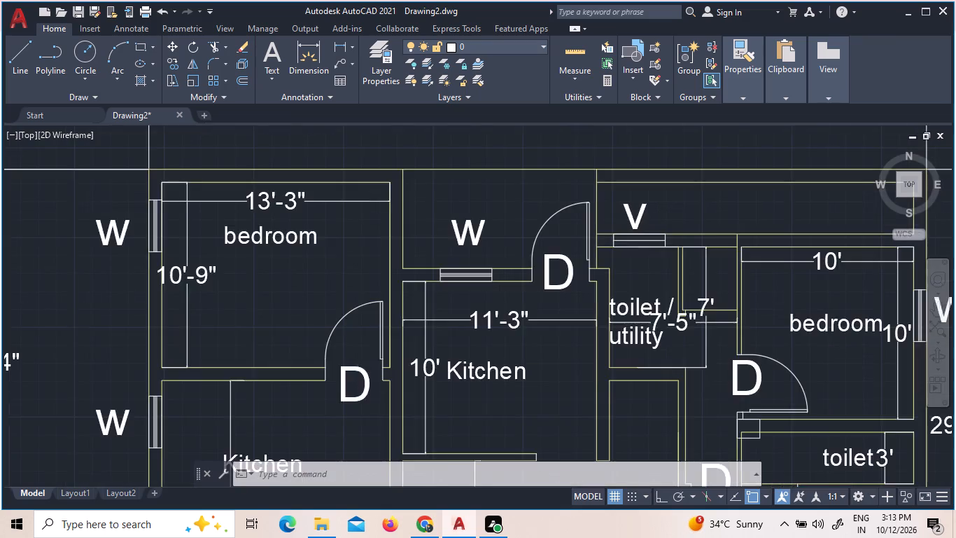
scroll(649, 206, "up", 2)
left_click_drag(636, 250, 588, 244)
left_click(513, 226)
right_click(513, 226)
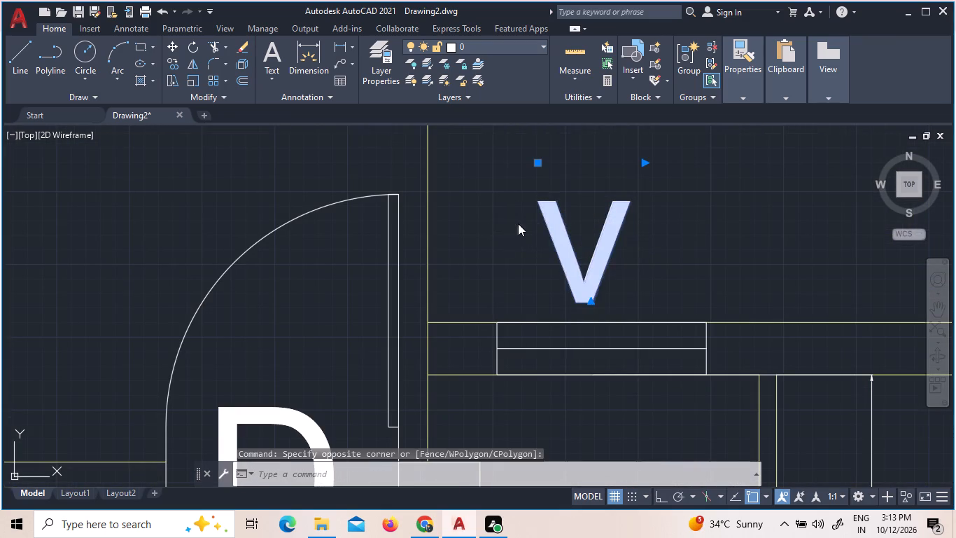
left_click(570, 283)
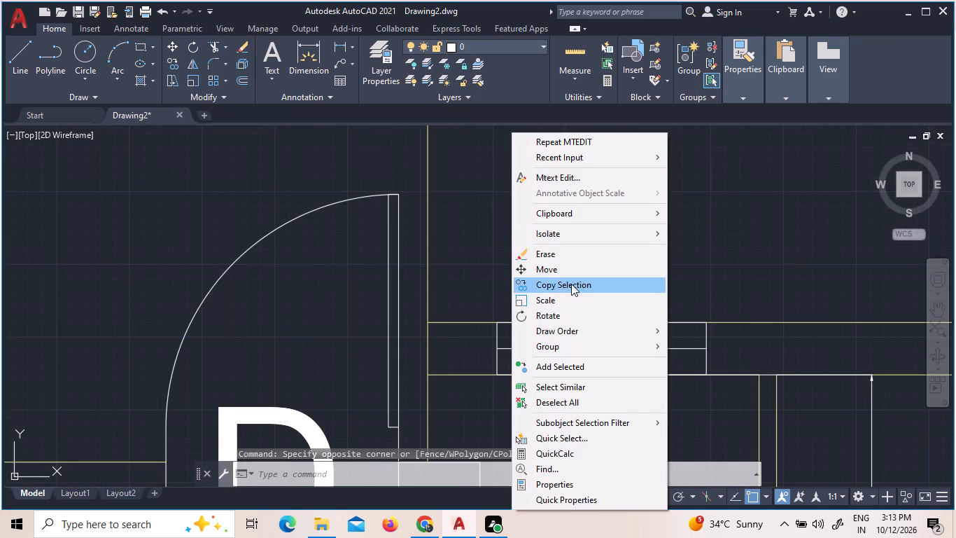
left_click(593, 280)
scroll(482, 240, "down", 7)
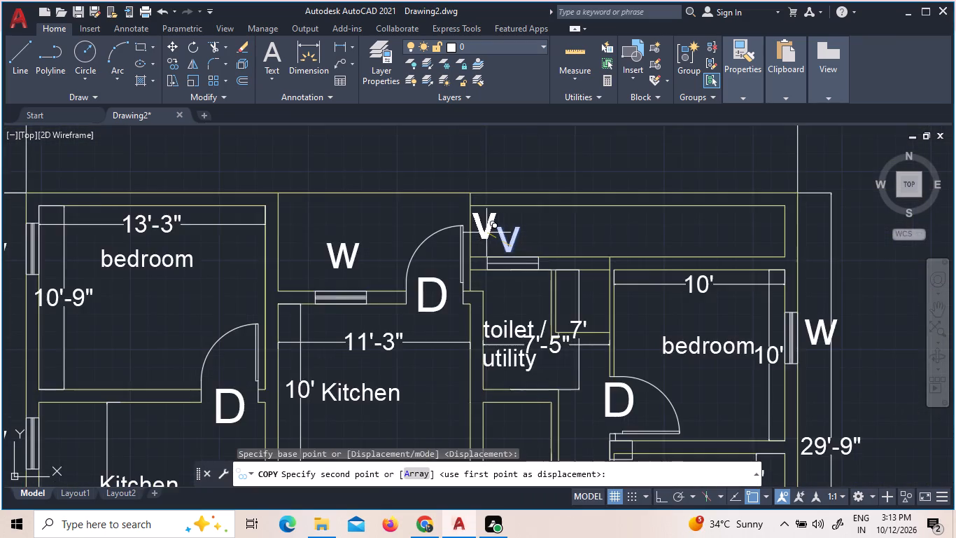
scroll(486, 233, "down", 4)
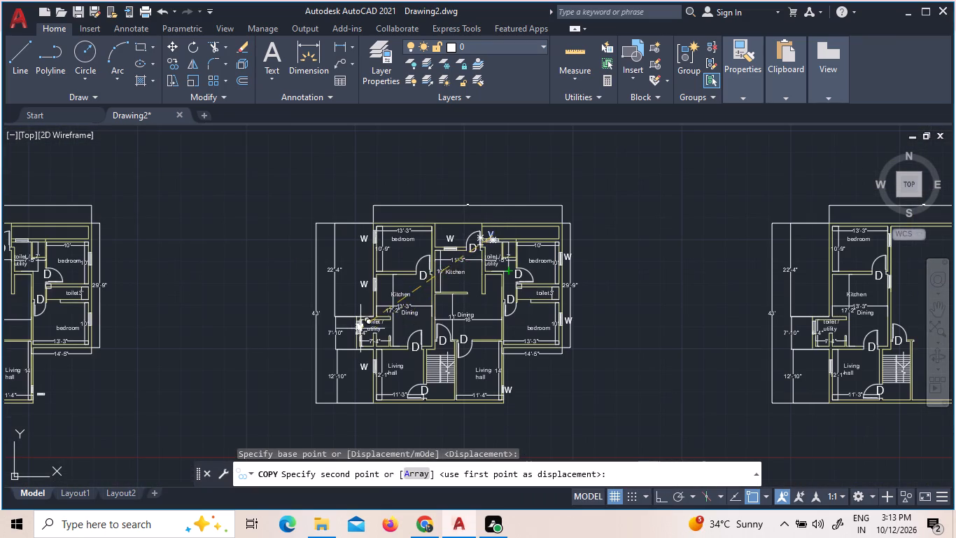
scroll(356, 329, "up", 7)
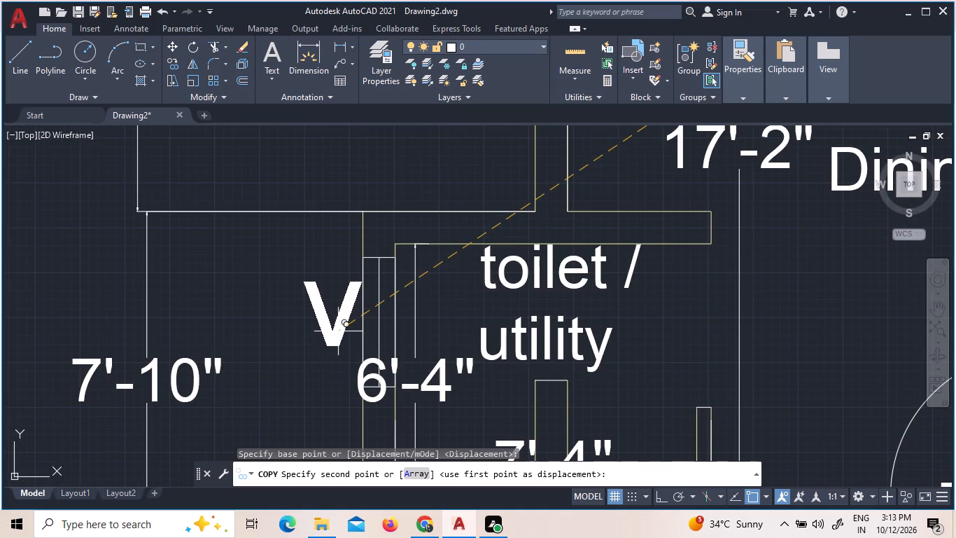
left_click(334, 330)
scroll(335, 310, "down", 3)
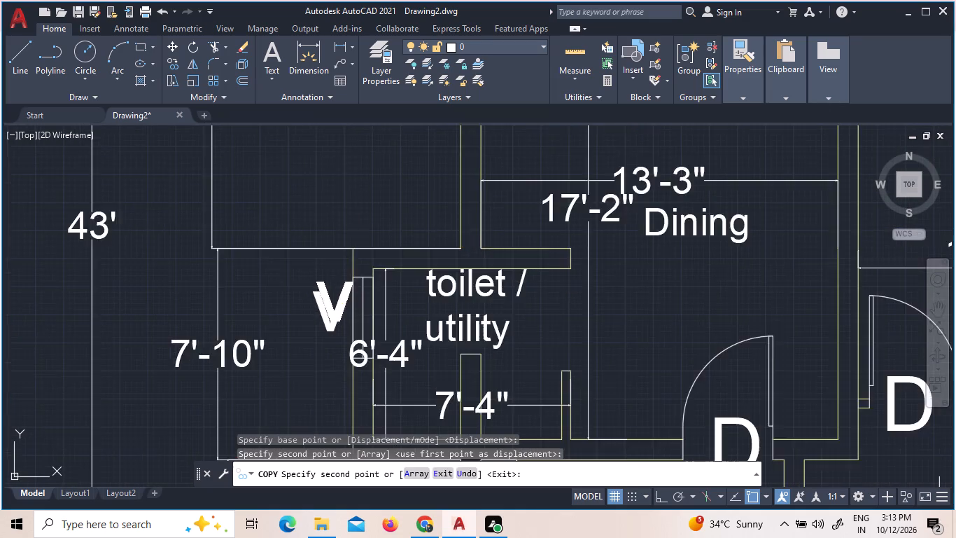
scroll(321, 296, "down", 2)
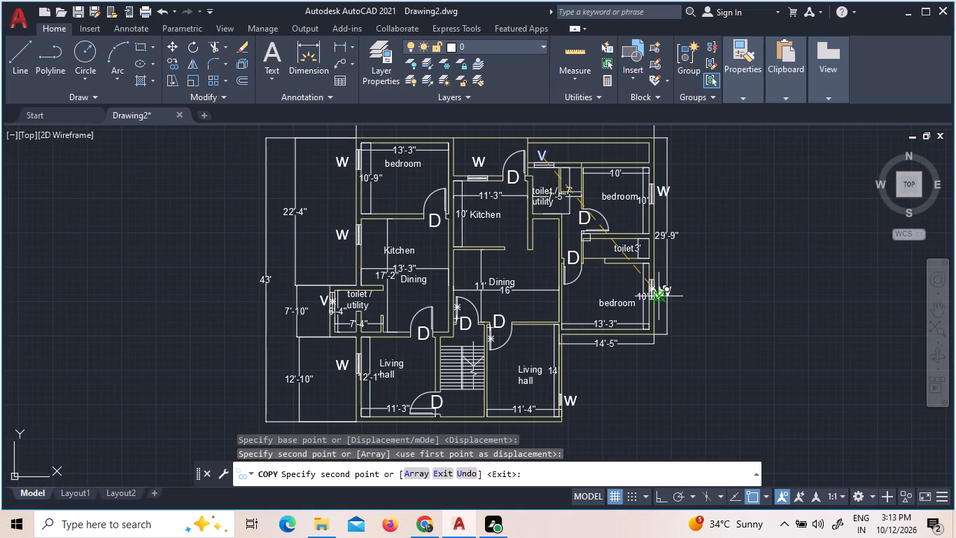
key("Escape")
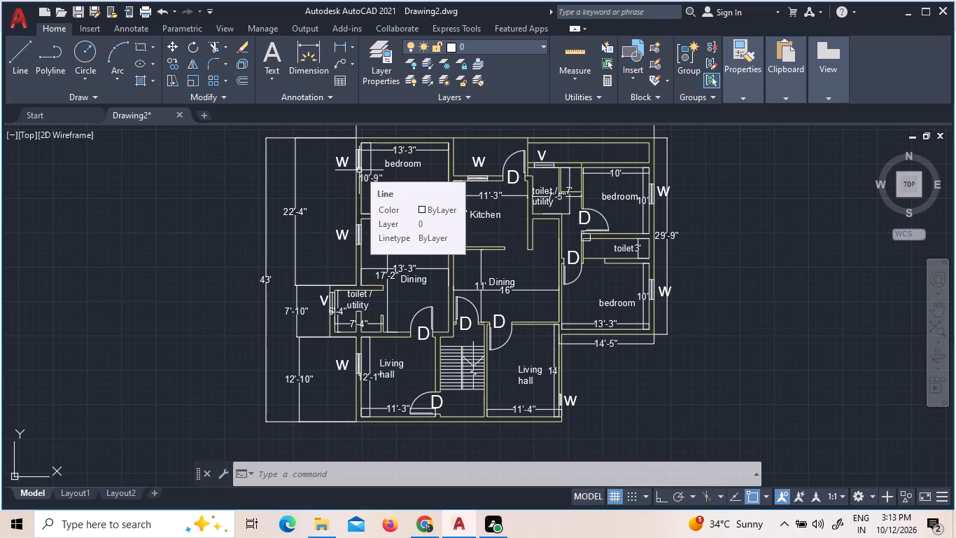
Copy the W label from the fully labelled plan's northeast bedroom to the easternmost plan's bedroom window, just outside its east wall.
scroll(145, 269, "down", 2)
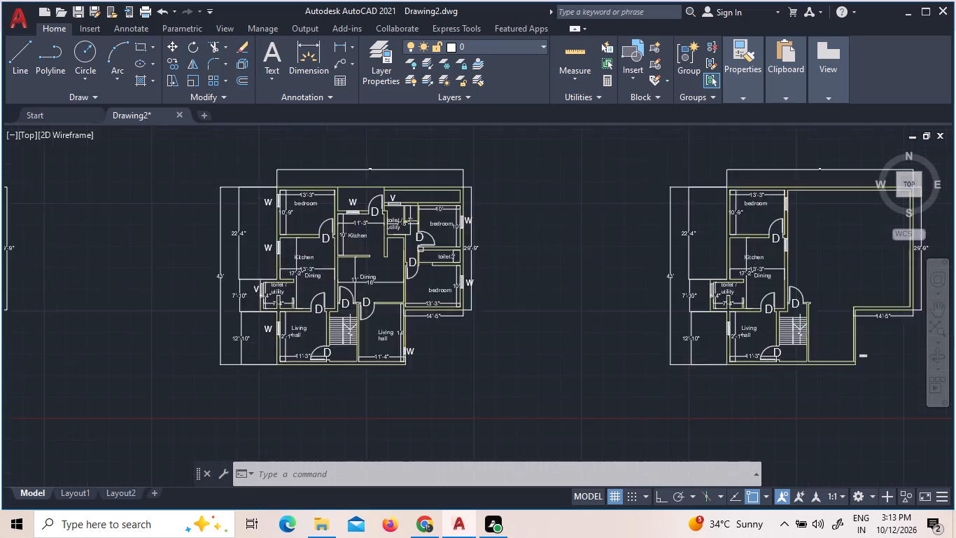
scroll(103, 272, "down", 1)
scroll(174, 257, "up", 2)
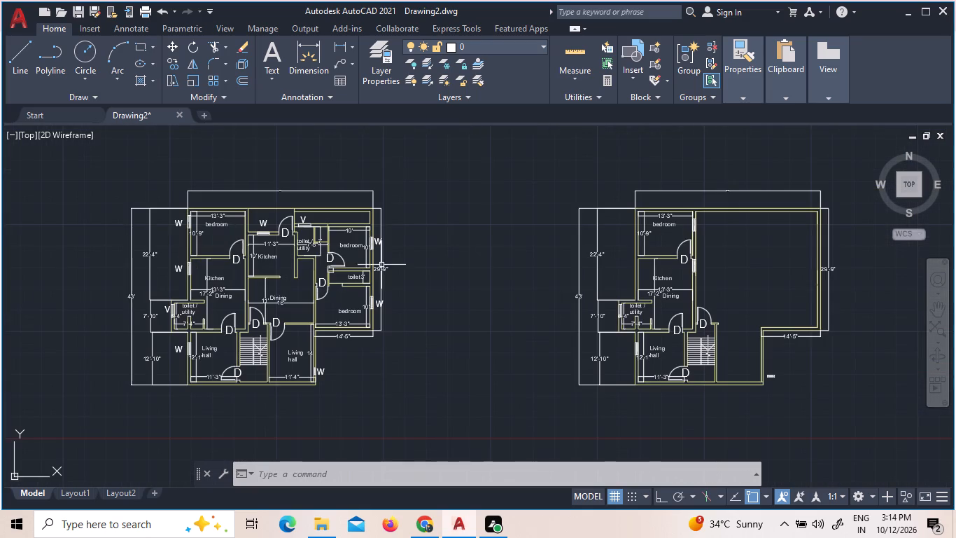
scroll(374, 248, "up", 2)
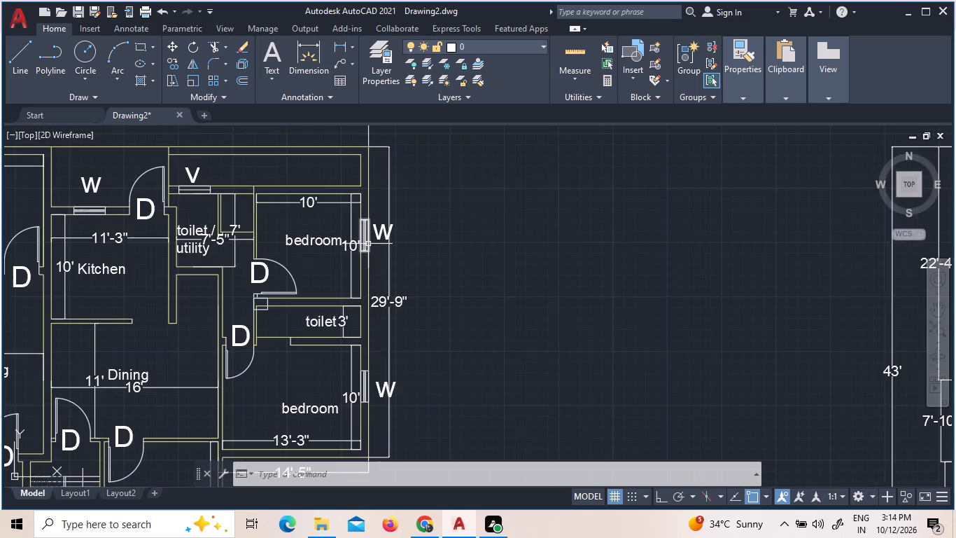
scroll(368, 244, "up", 3)
left_click(419, 202)
right_click(419, 202)
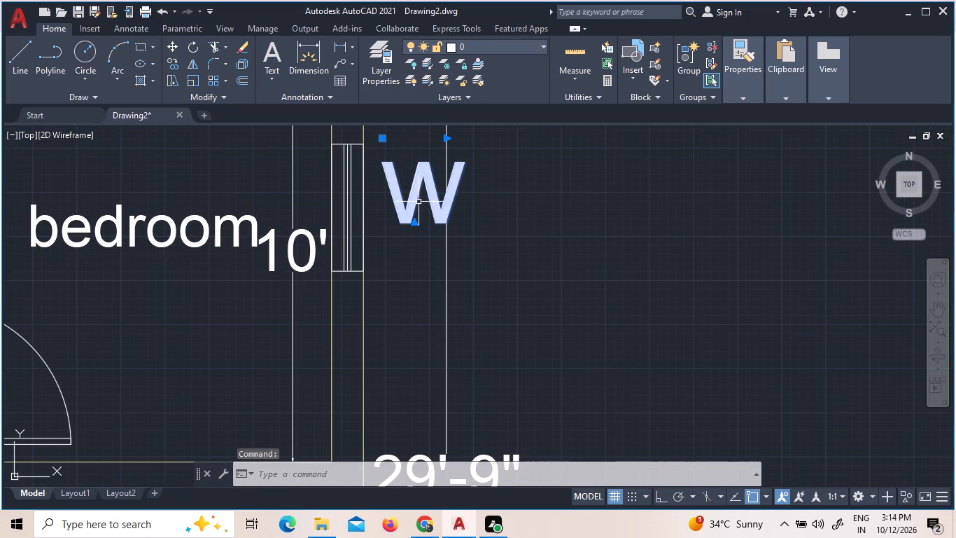
left_click(468, 280)
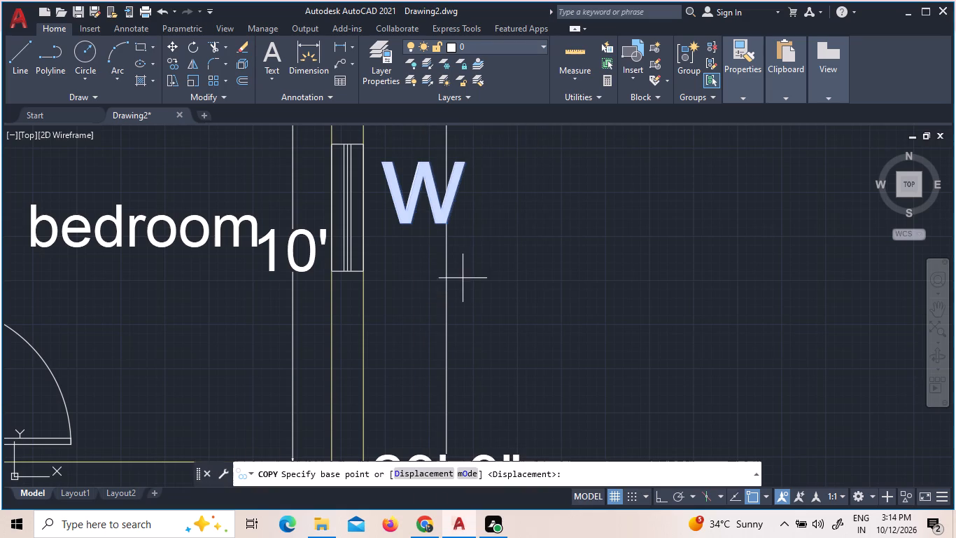
left_click(419, 222)
scroll(390, 301, "down", 3)
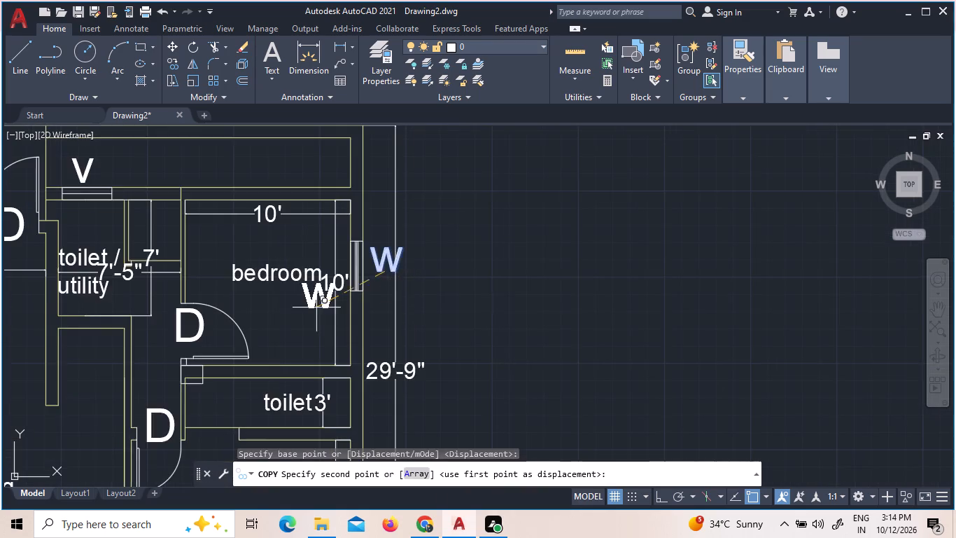
scroll(311, 318, "down", 1)
scroll(363, 378, "down", 3)
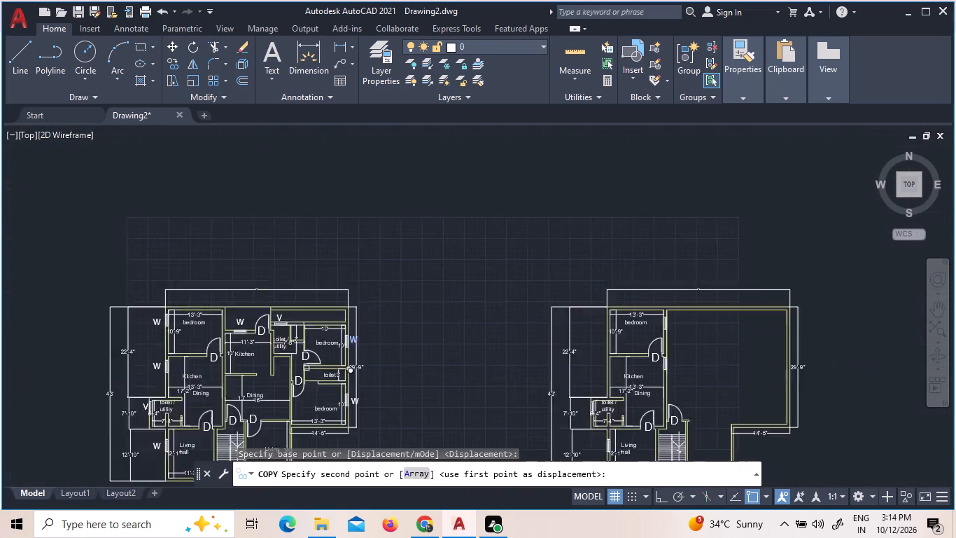
scroll(565, 350, "up", 2)
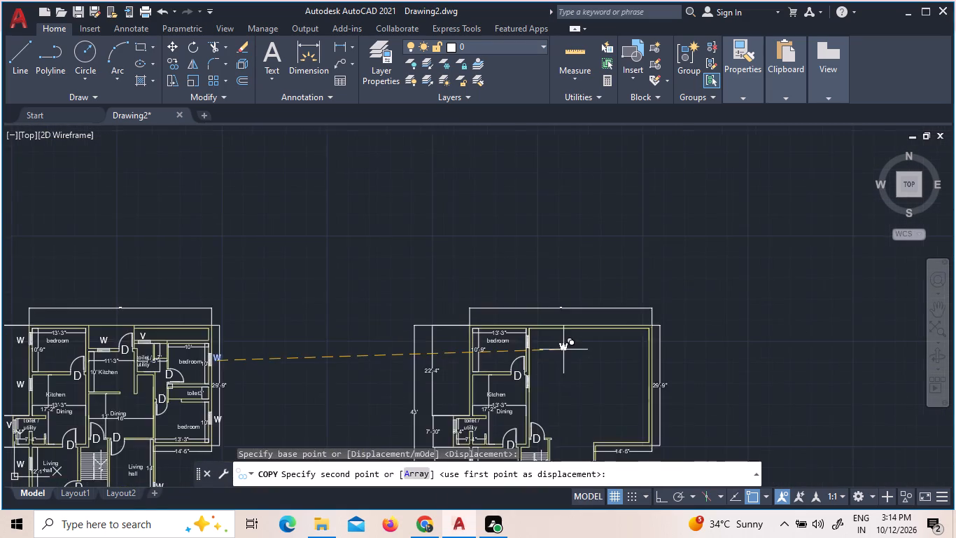
scroll(535, 344, "up", 3)
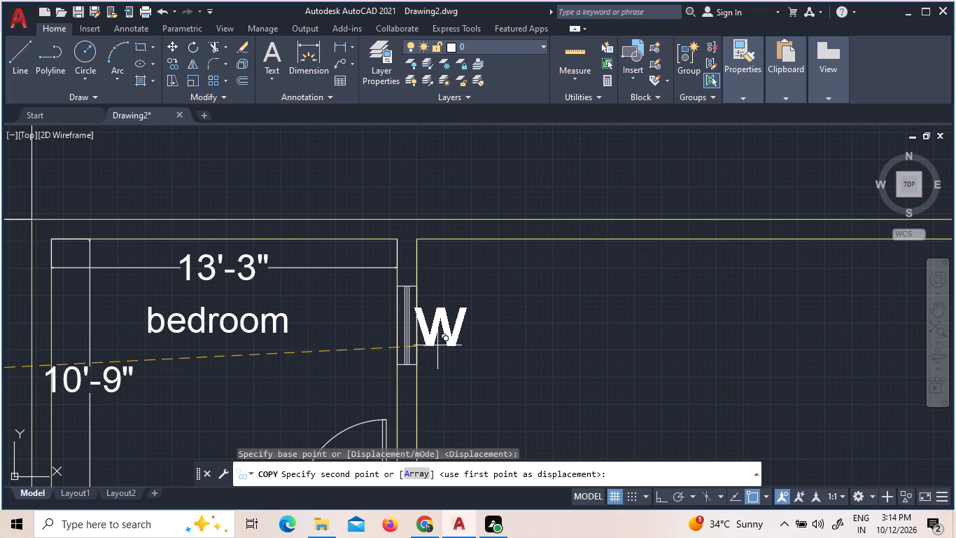
left_click(442, 345)
Place another copy of the W label beside the easternmost plan's kitchen window, just east of the wall.
scroll(442, 345, "down", 2)
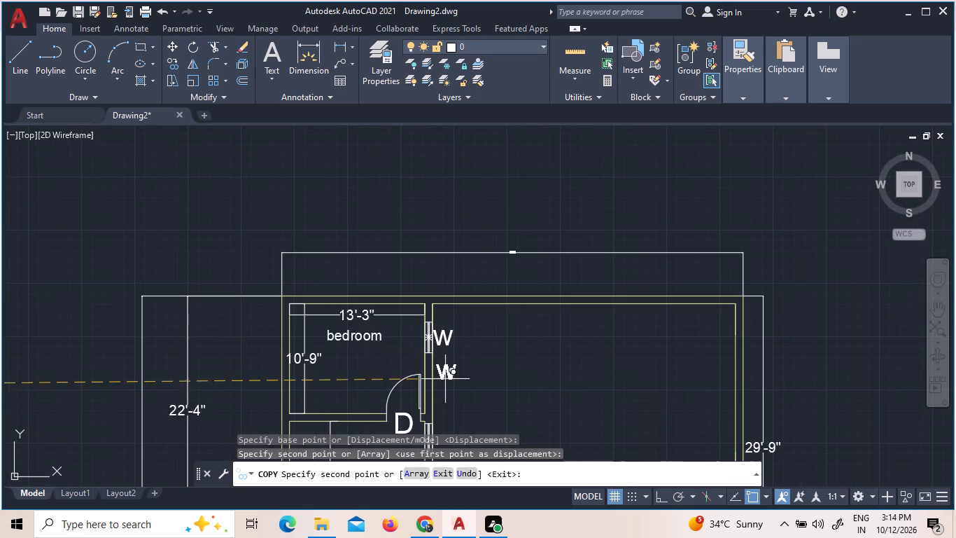
scroll(448, 394, "down", 4)
scroll(452, 421, "up", 1)
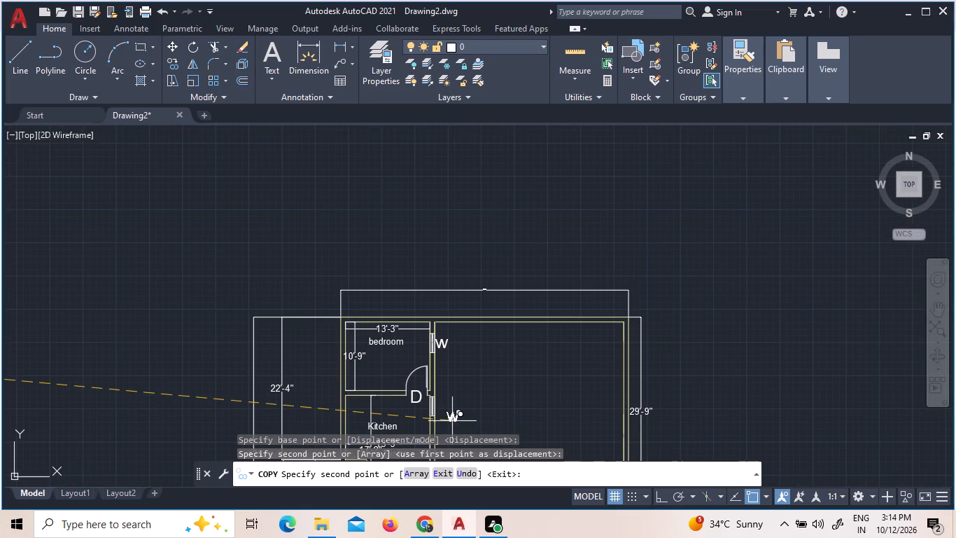
scroll(450, 421, "up", 3)
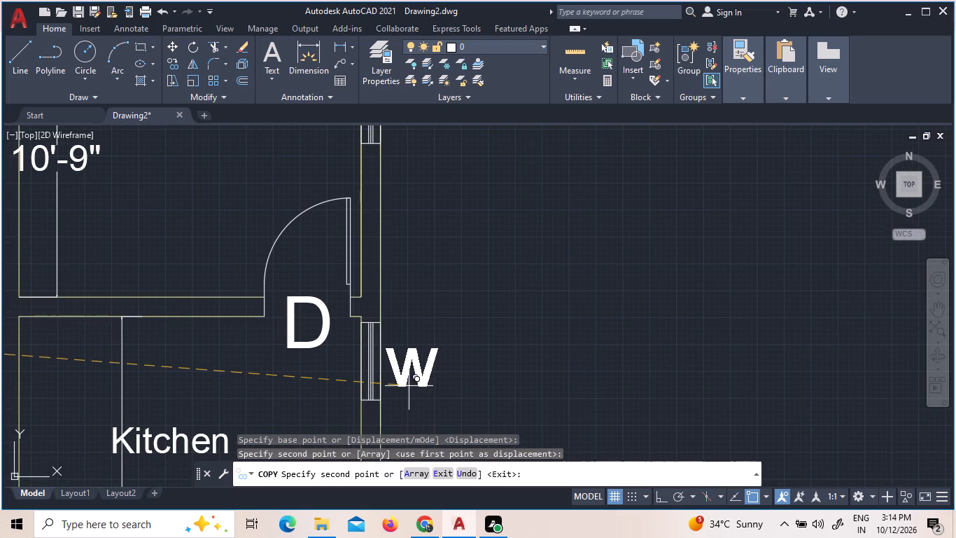
left_click(409, 386)
Place another W copy at the easternmost plan's living hall window, just outside the west wall, and end the Copy command.
scroll(400, 373, "down", 6)
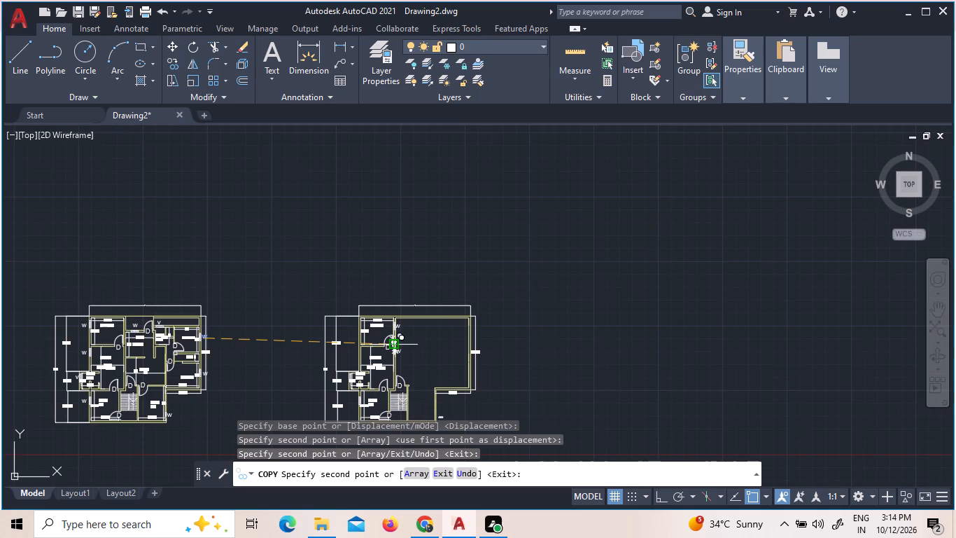
scroll(412, 358, "down", 2)
scroll(424, 376, "up", 5)
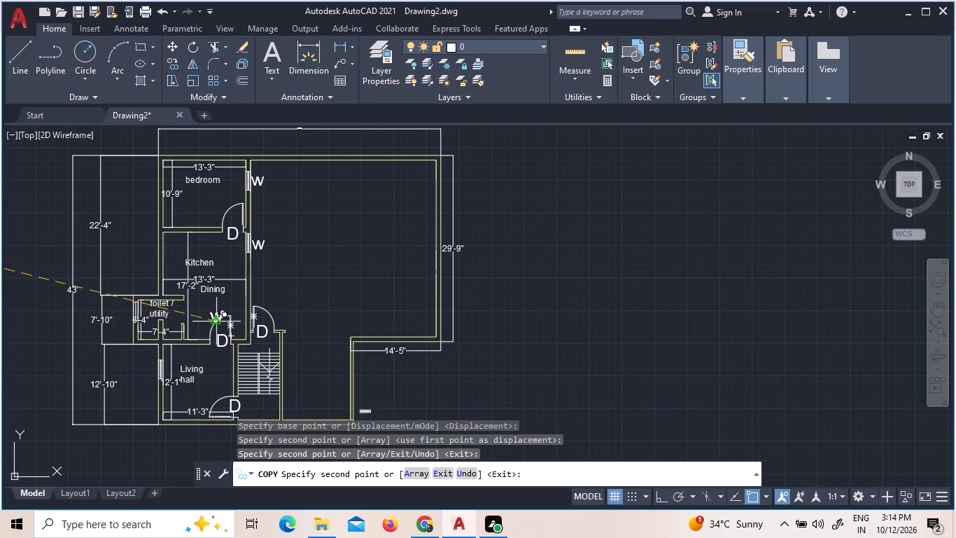
scroll(143, 374, "up", 2)
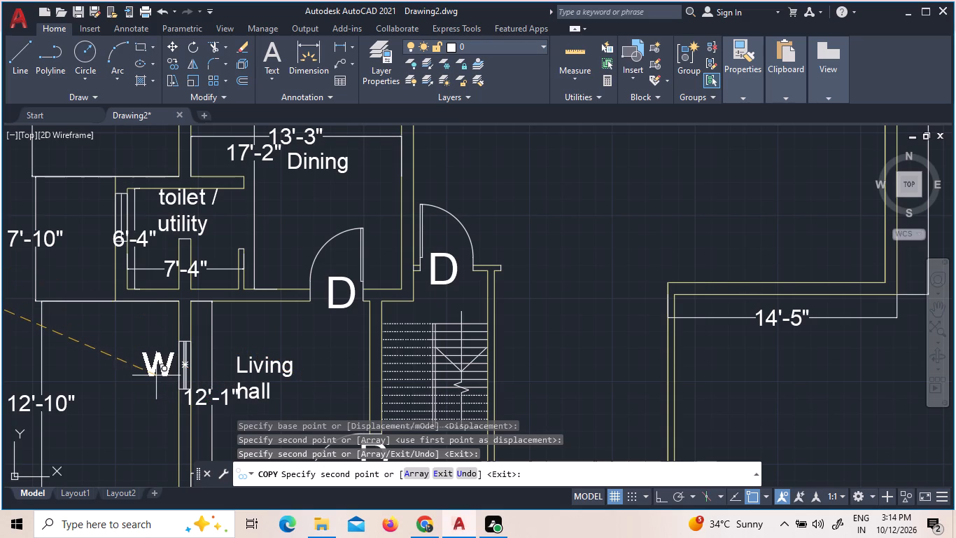
left_click(157, 375)
scroll(159, 377, "down", 3)
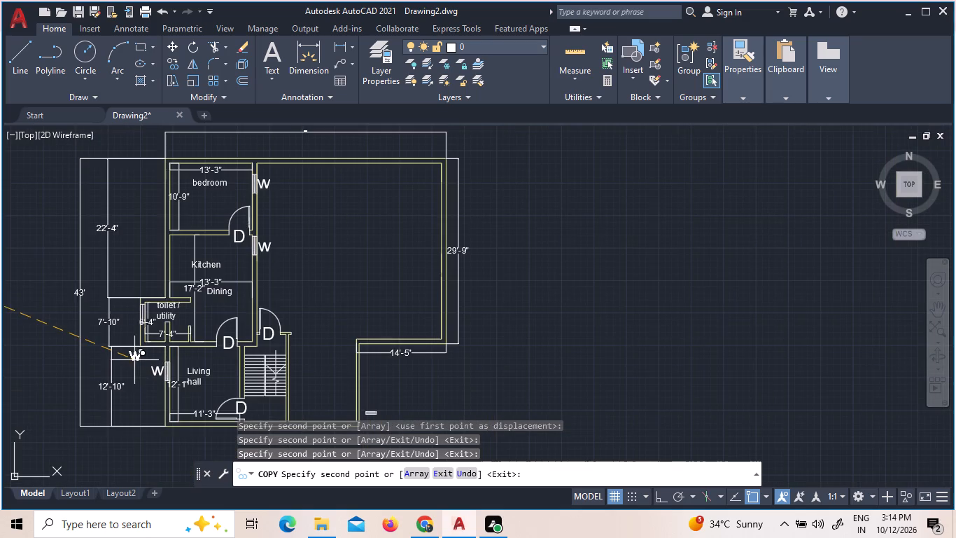
scroll(134, 360, "down", 1)
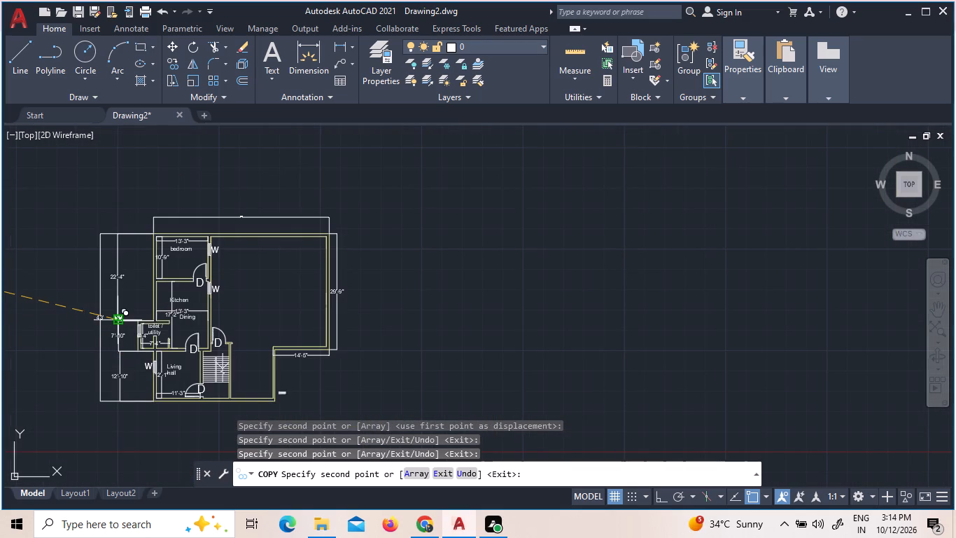
key("Escape")
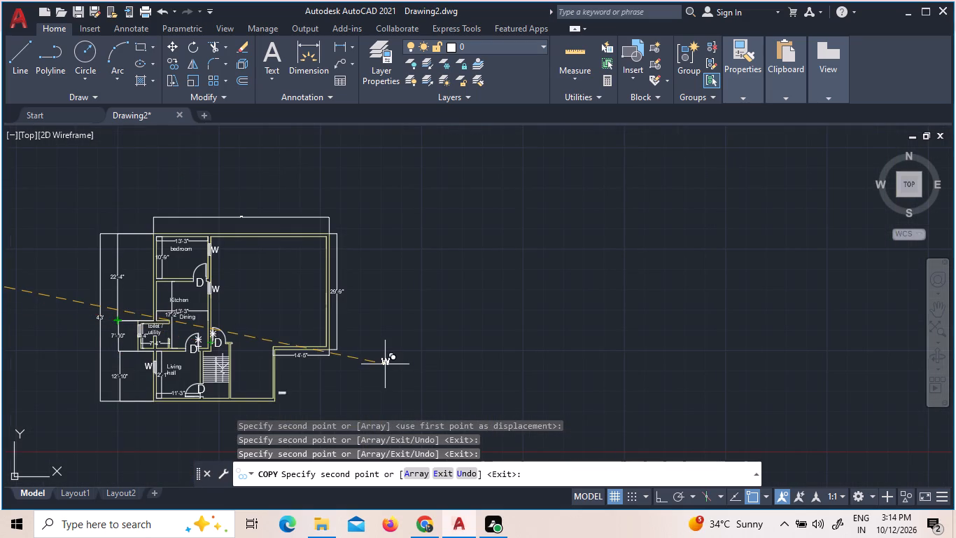
Delete the stray window symbol outside the southeast corner of the easternmost plan, below the 14'-5" dimension.
scroll(292, 403, "up", 2)
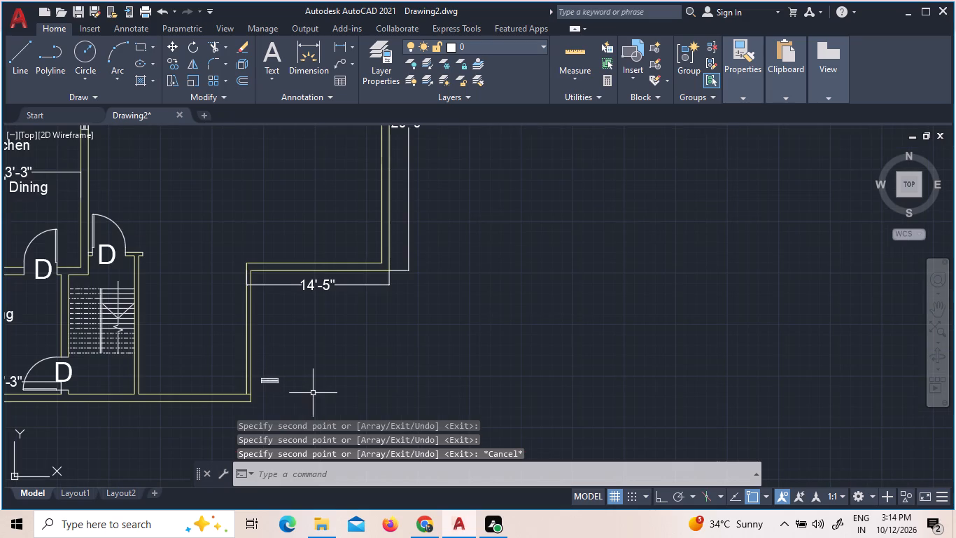
left_click(299, 394)
left_click(255, 373)
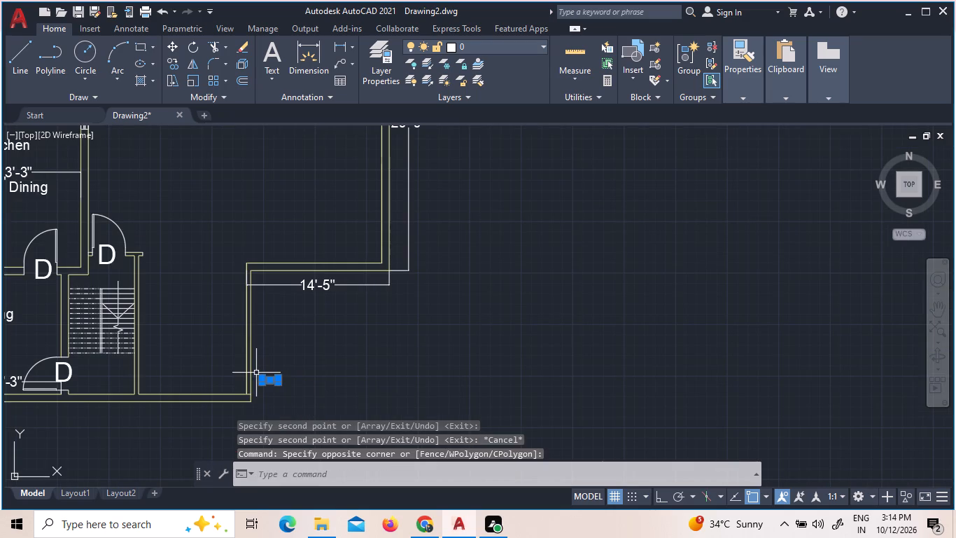
key("Delete")
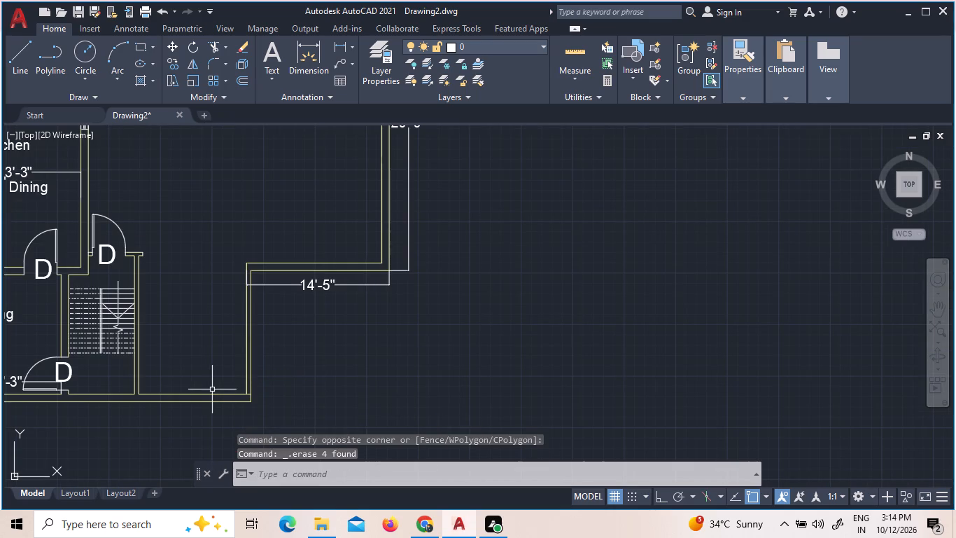
Copy the V label above the adjacent plan's northeast toilet/utility window to the easternmost plan's toilet/utility window, just outside the west wall.
scroll(212, 389, "down", 2)
scroll(96, 340, "up", 3)
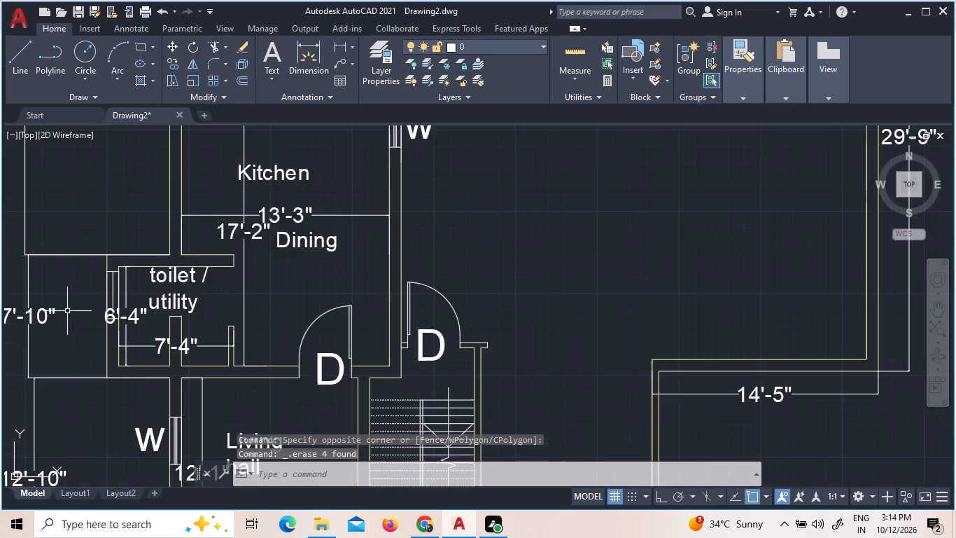
scroll(77, 316, "down", 4)
middle_click_drag(148, 348, 312, 368)
scroll(138, 333, "up", 2)
scroll(110, 303, "down", 2)
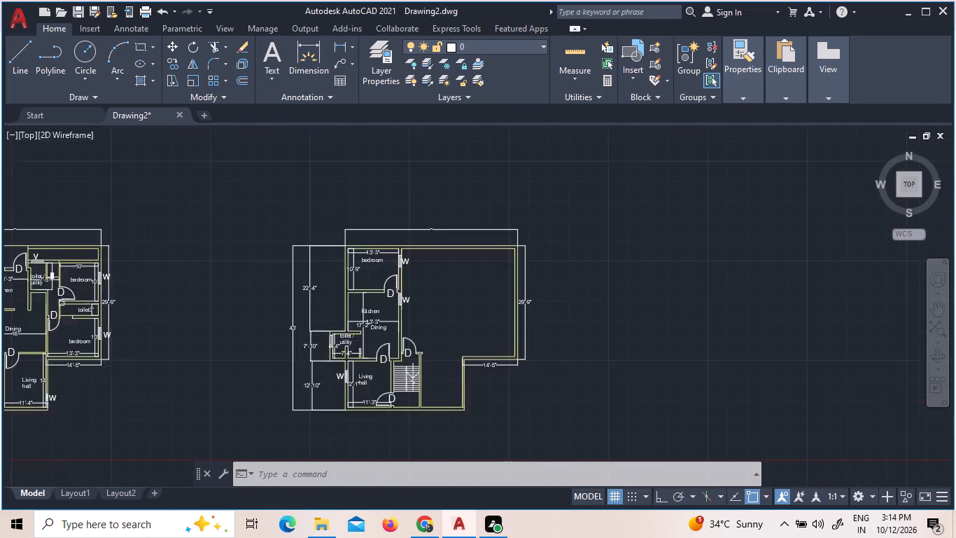
scroll(24, 282, "up", 1)
scroll(80, 265, "up", 3)
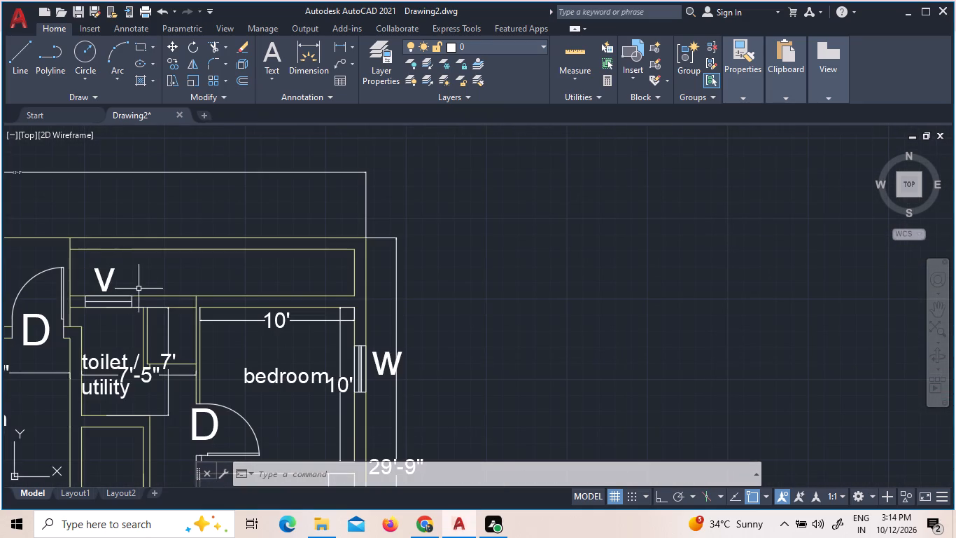
left_click(128, 280)
left_click(93, 273)
right_click(93, 273)
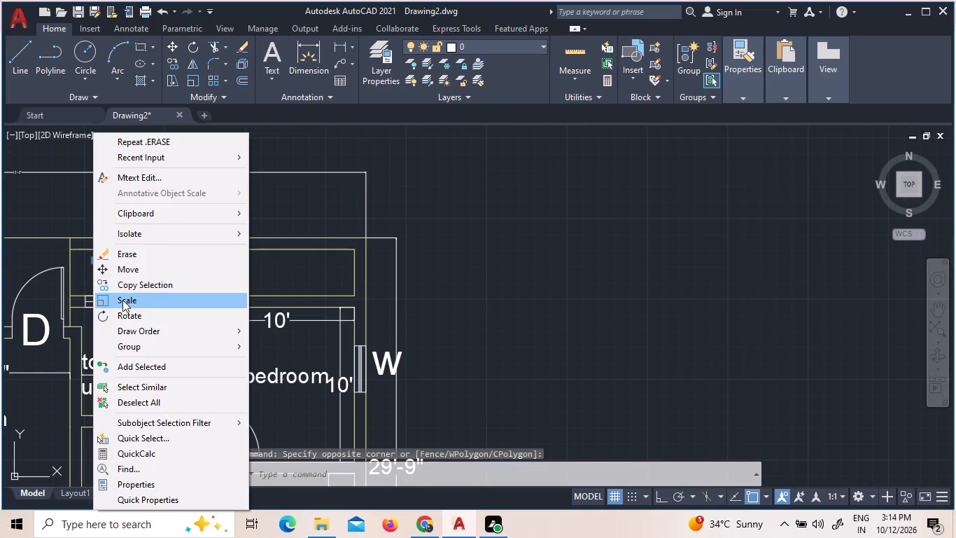
left_click(139, 282)
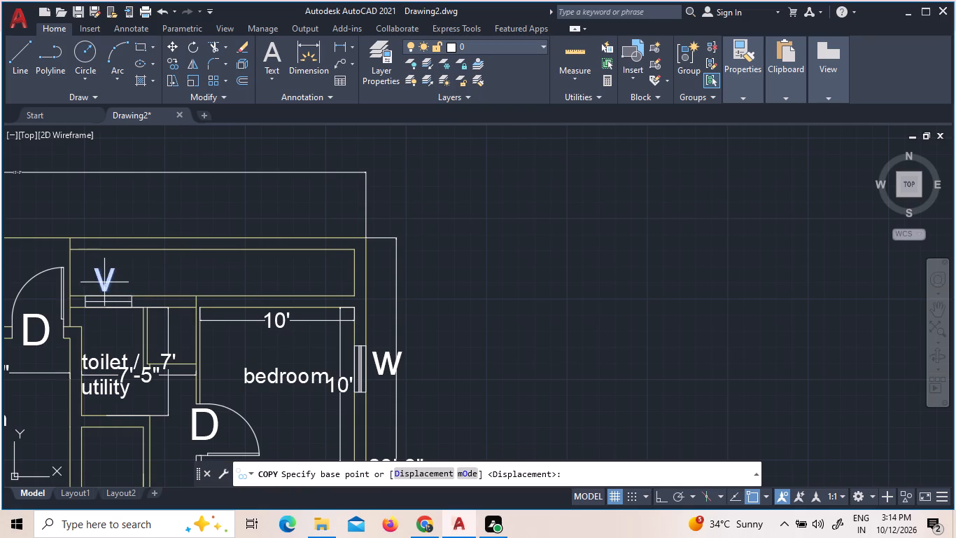
left_click(104, 280)
scroll(164, 305, "down", 3)
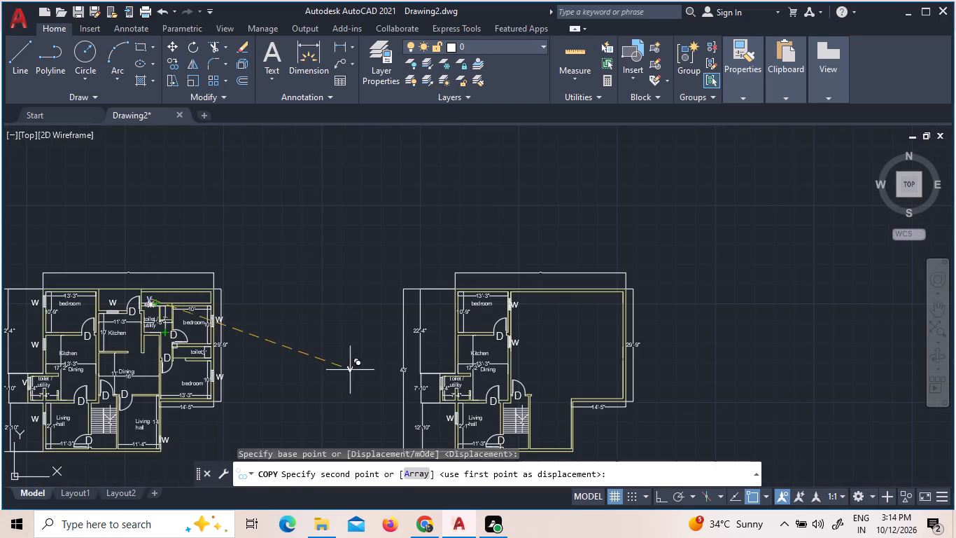
scroll(435, 384, "up", 4)
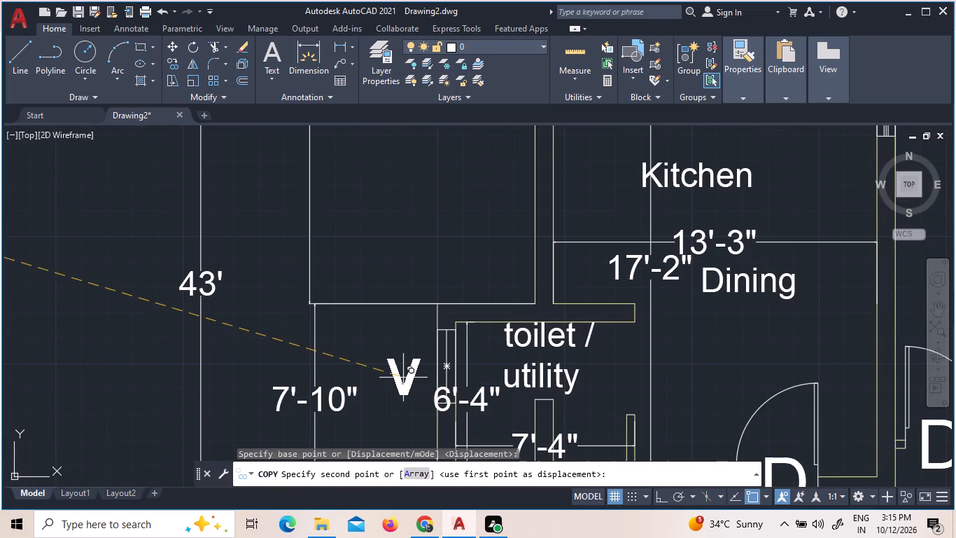
left_click(409, 376)
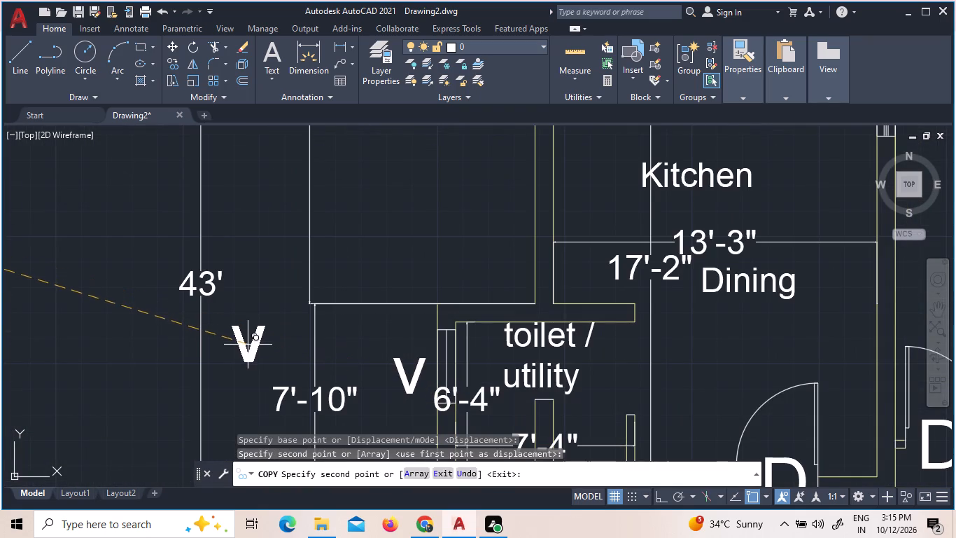
key("Escape")
Copy the W label beside the second-from-east plan's west kitchen window to the third-from-east plan's northeast bedroom window, just outside the east wall.
scroll(251, 339, "down", 4)
scroll(310, 378, "down", 2)
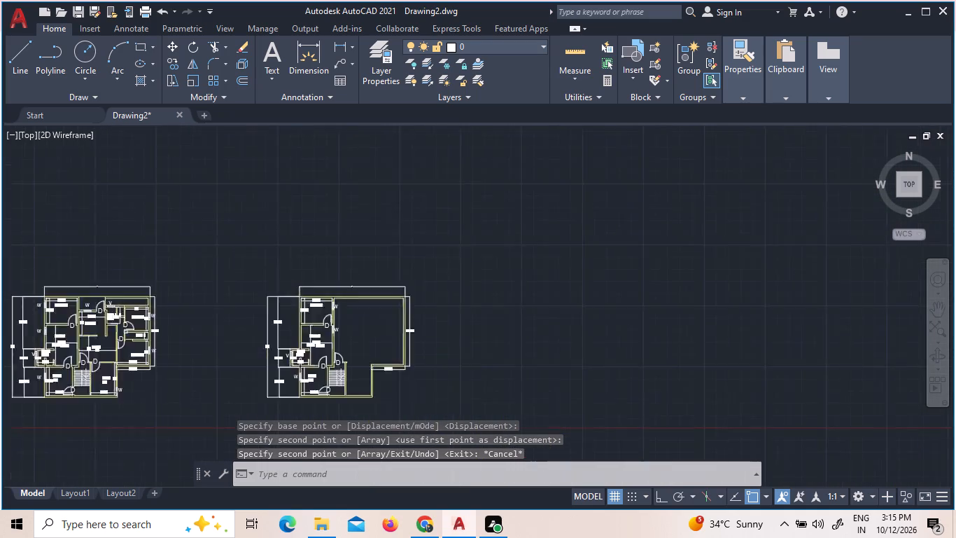
scroll(193, 359, "up", 2)
scroll(140, 359, "down", 2)
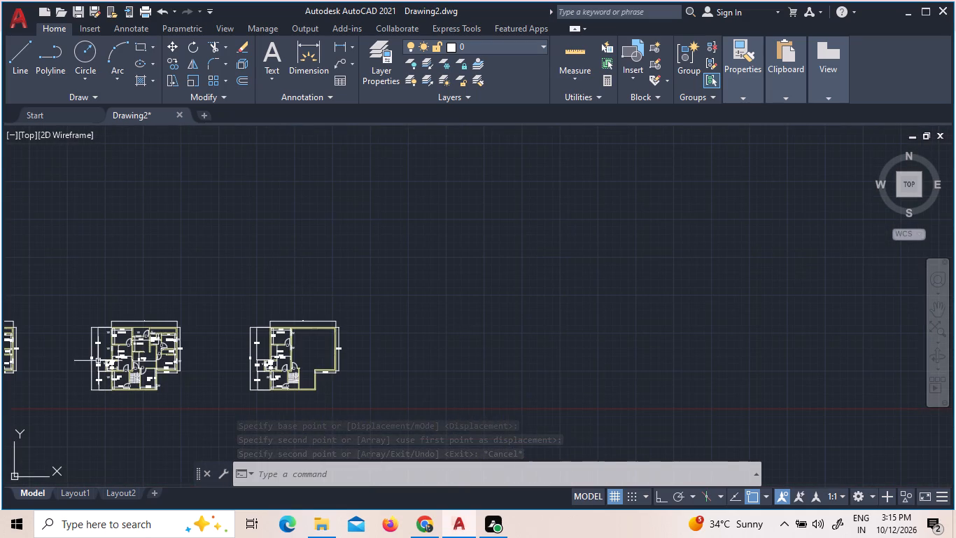
scroll(52, 360, "up", 3)
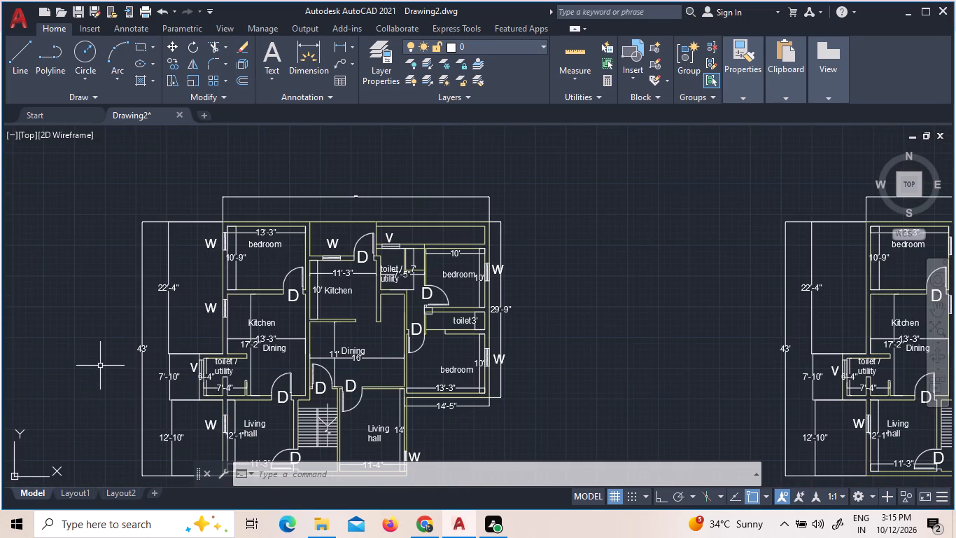
middle_click_drag(100, 366, 339, 361)
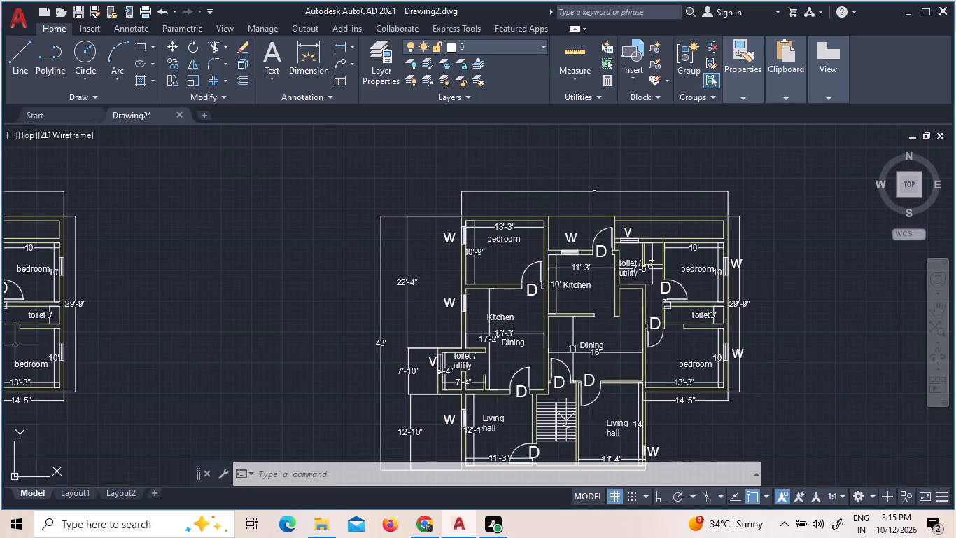
left_click(454, 311)
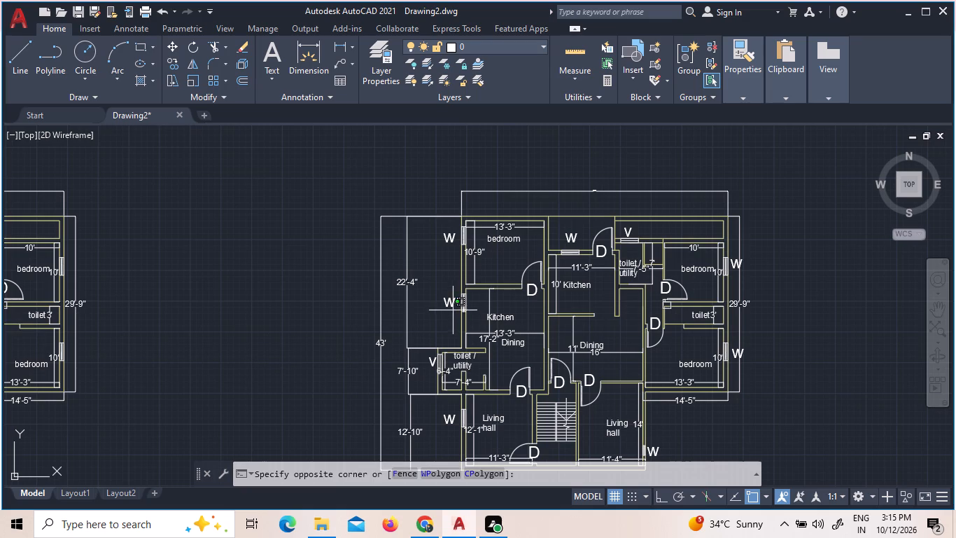
left_click(430, 283)
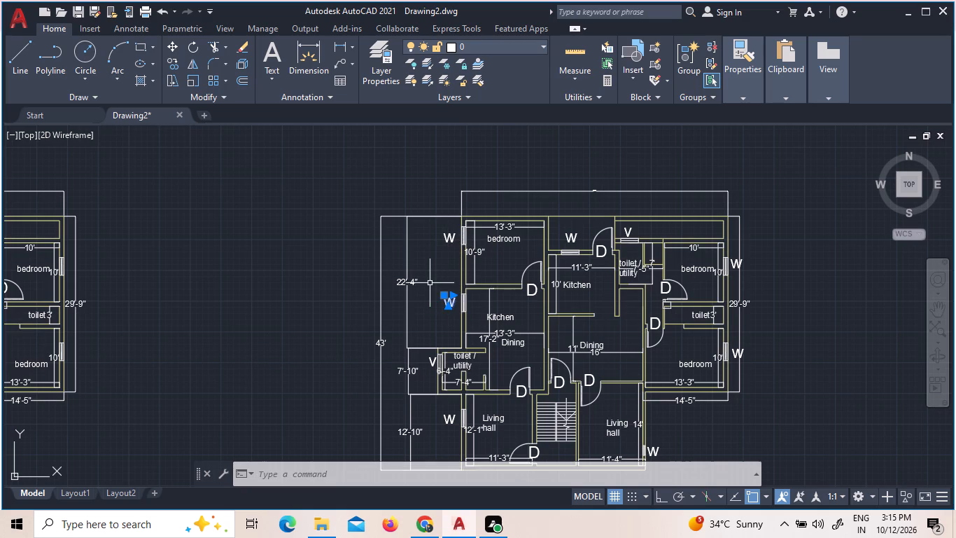
right_click(430, 284)
left_click(452, 287)
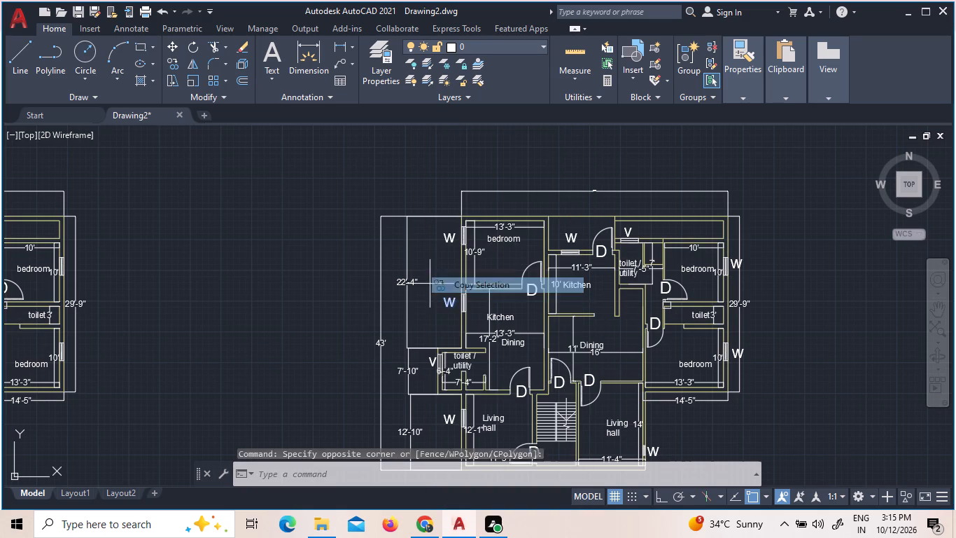
left_click(447, 299)
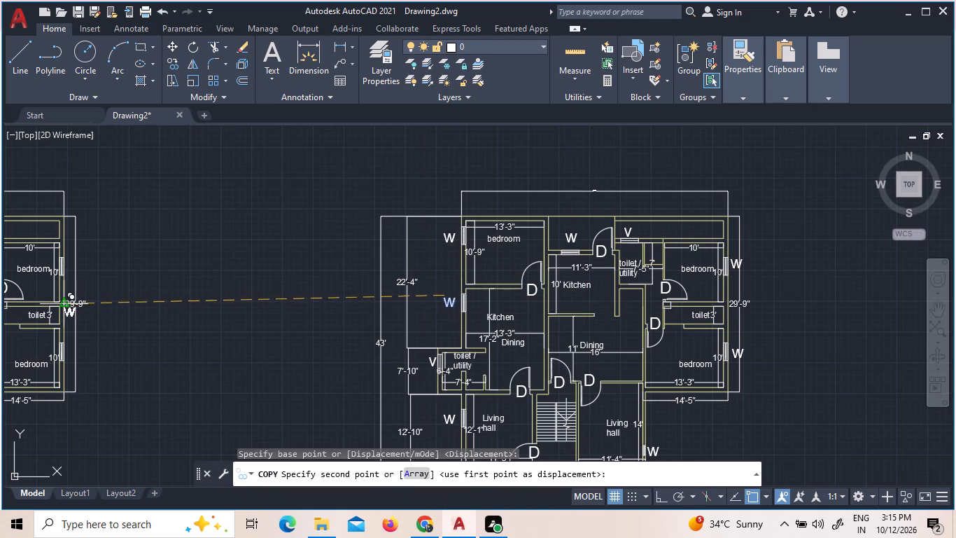
scroll(66, 259, "up", 5)
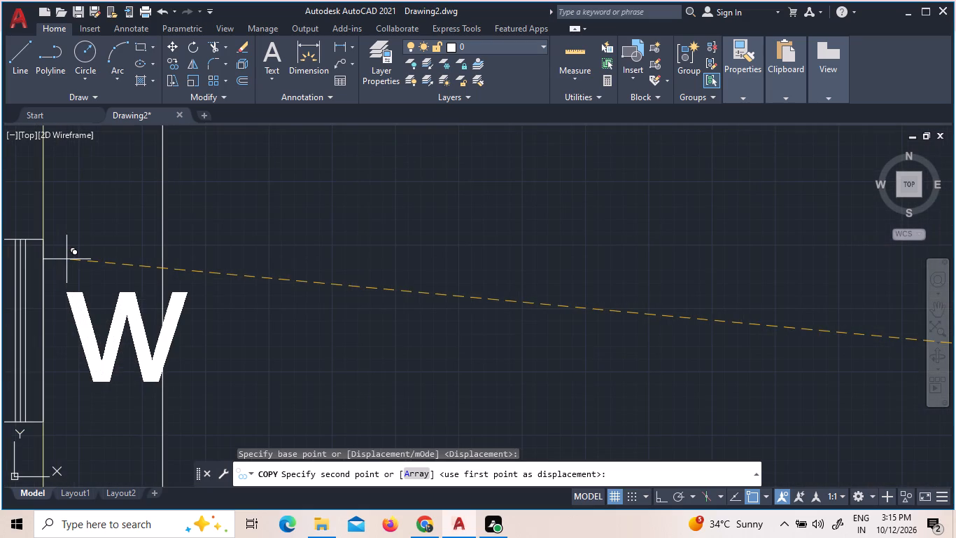
left_click(62, 261)
Place W copies just outside the east walls at the third-from-east plan's southeast bedroom window and east living hall window.
scroll(66, 260, "down", 6)
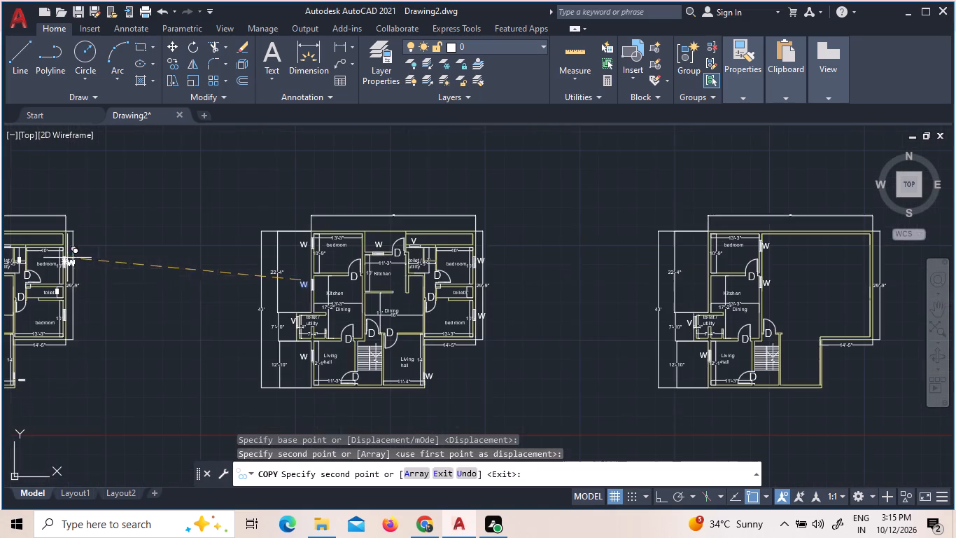
scroll(62, 324, "up", 6)
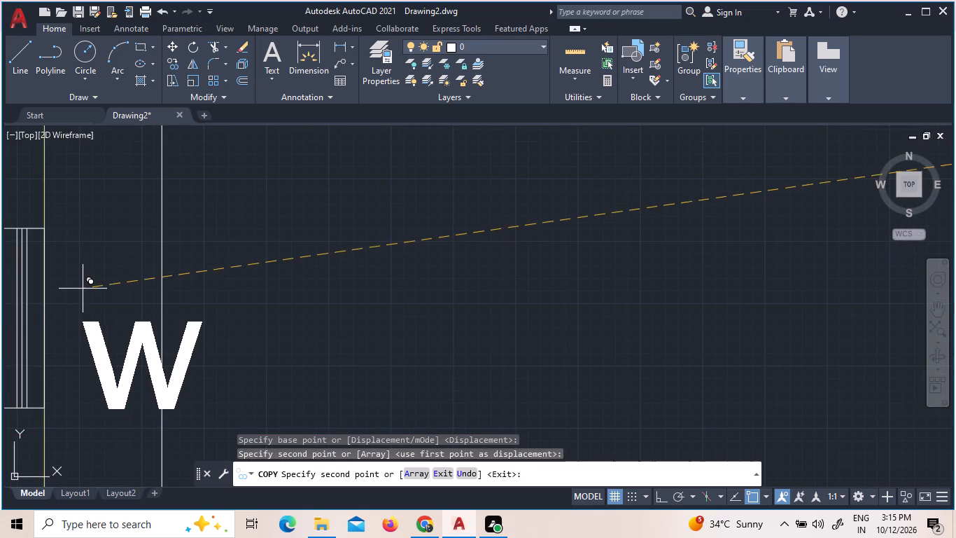
left_click(70, 258)
scroll(148, 292, "down", 6)
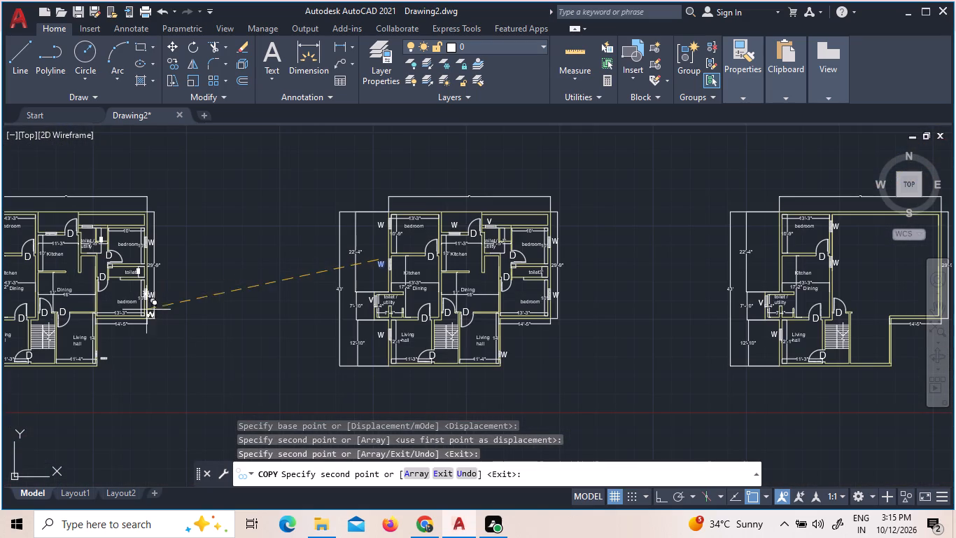
scroll(98, 358, "up", 4)
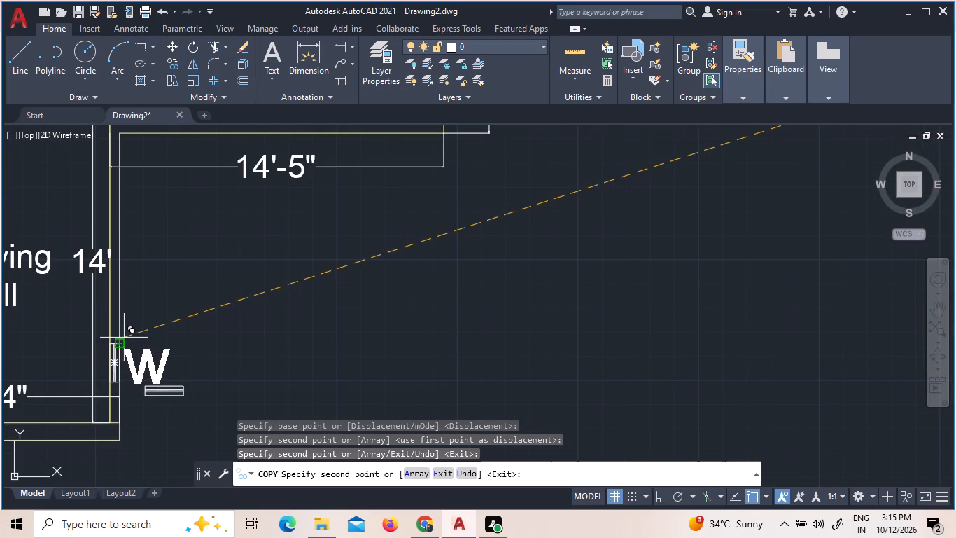
left_click(124, 338)
Place W copies outside the third-from-east plan's northwest bedroom window and just above its north kitchen window.
scroll(167, 340, "down", 5)
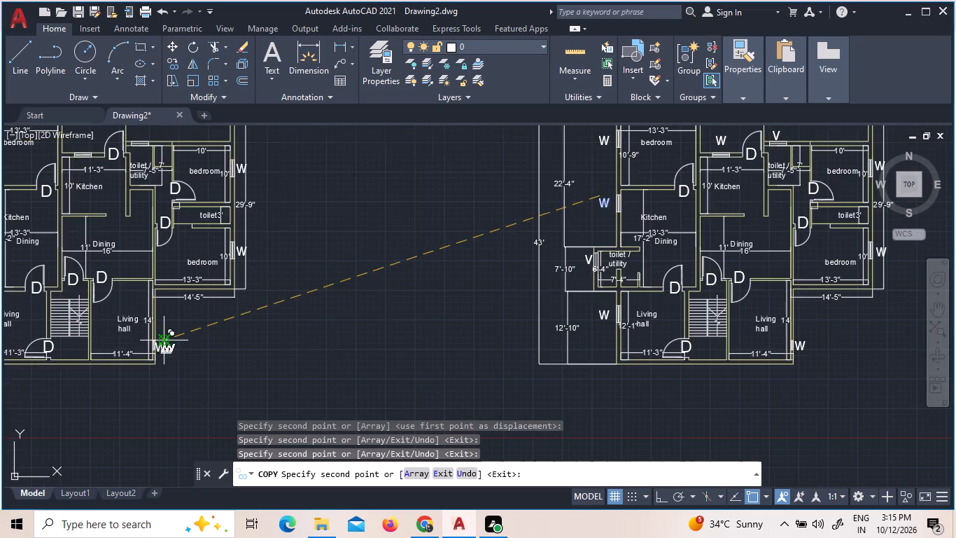
scroll(167, 340, "down", 1)
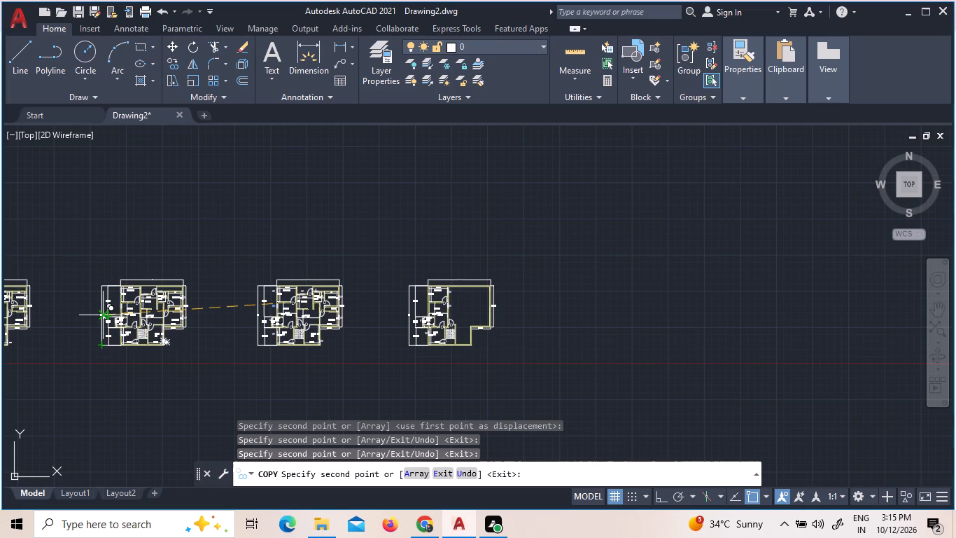
scroll(80, 290, "up", 3)
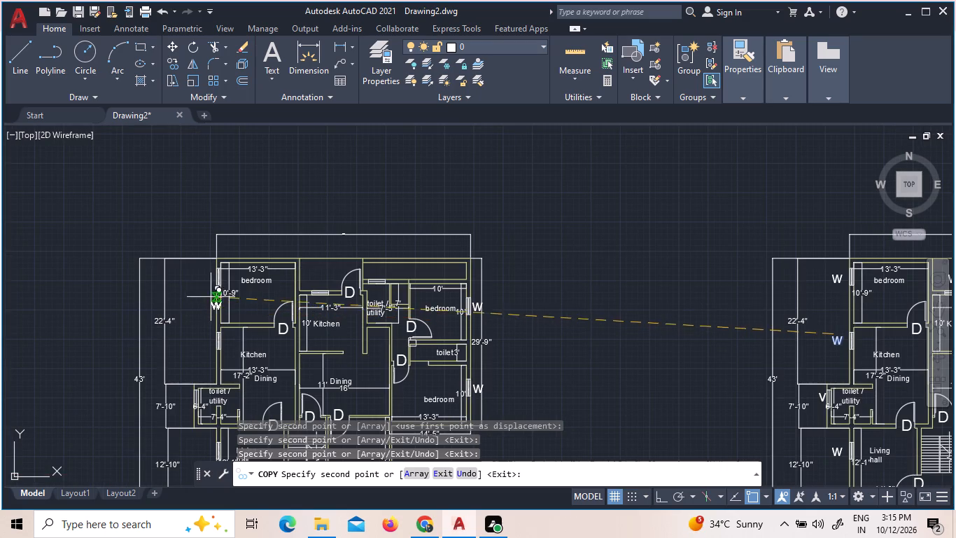
scroll(203, 277, "up", 2)
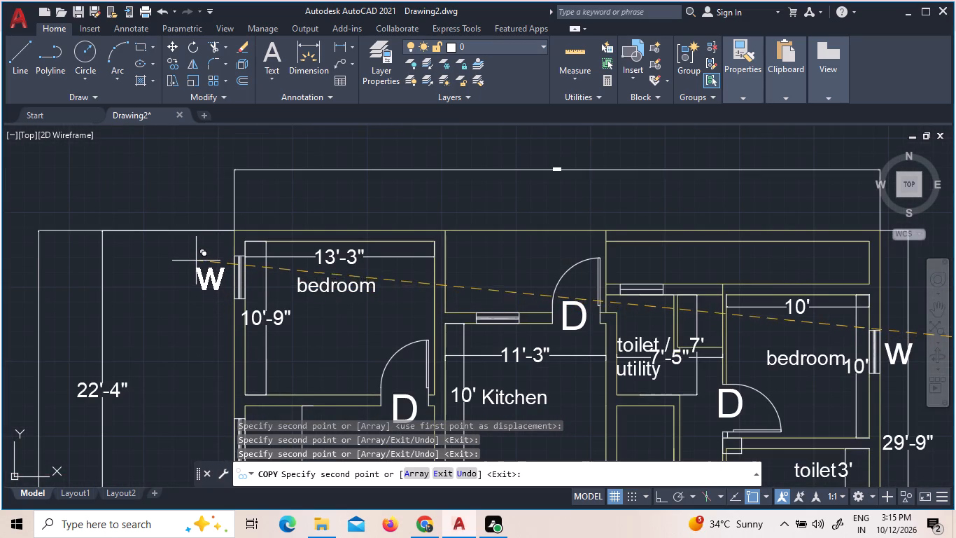
left_click(203, 259)
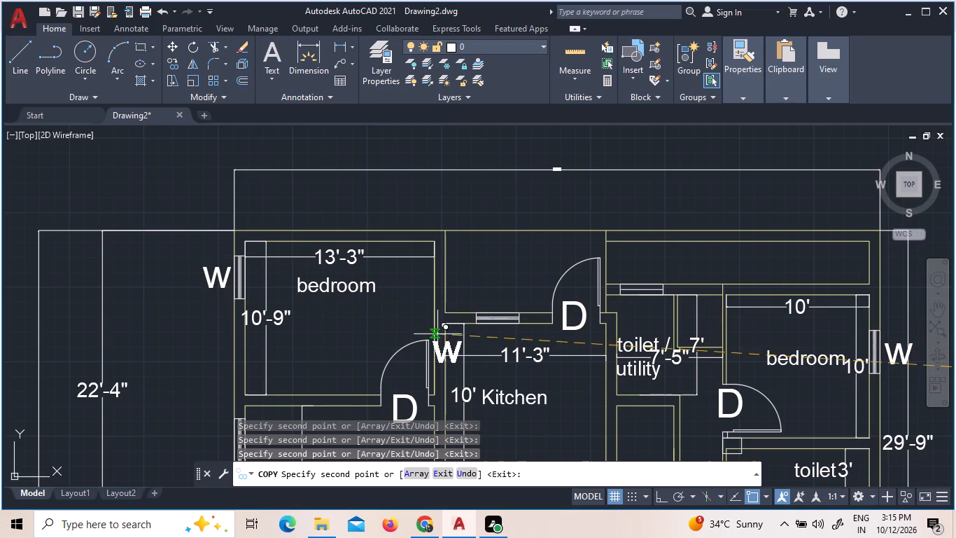
left_click(482, 280)
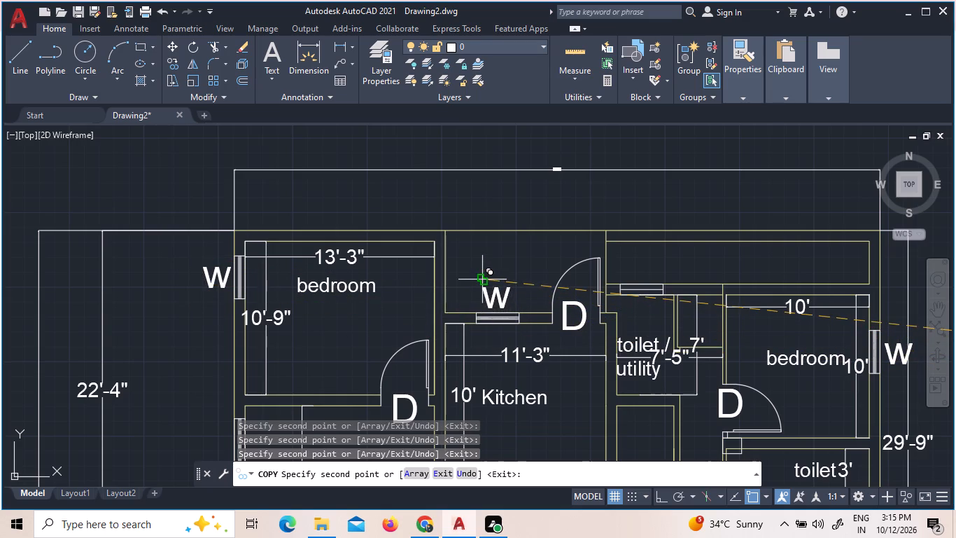
Place W copies just outside the west wall at the third-from-east plan's west kitchen window and west living hall window.
scroll(379, 281, "down", 3)
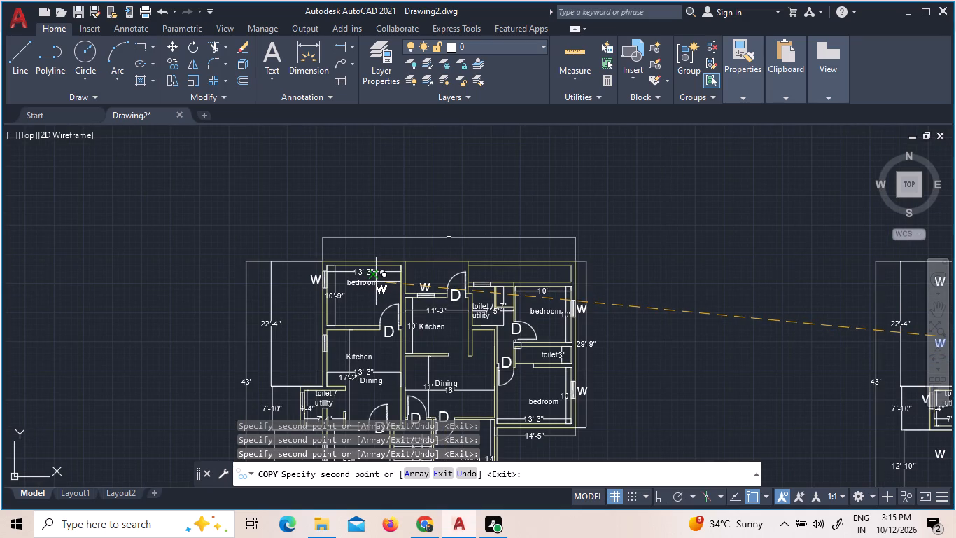
scroll(376, 282, "down", 1)
scroll(374, 308, "up", 4)
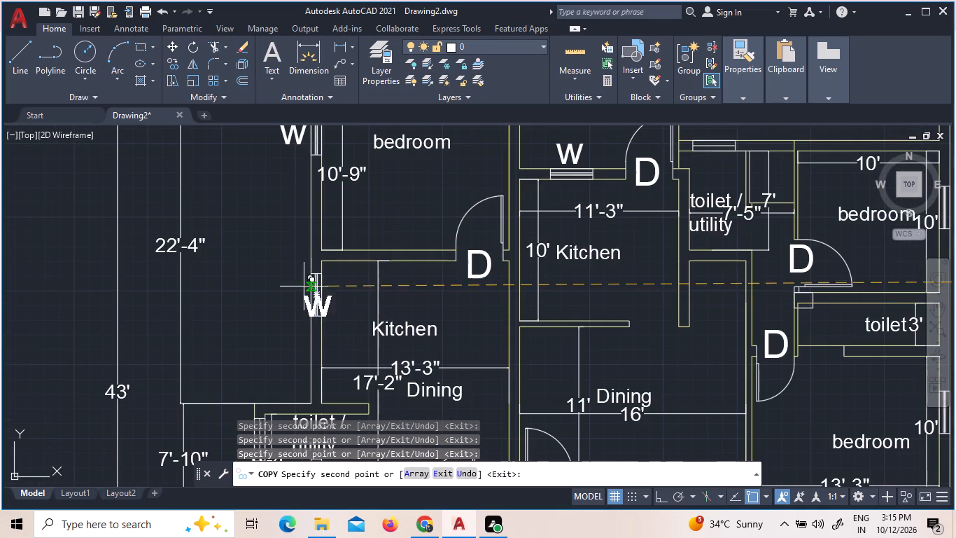
left_click(279, 276)
scroll(279, 276, "down", 3)
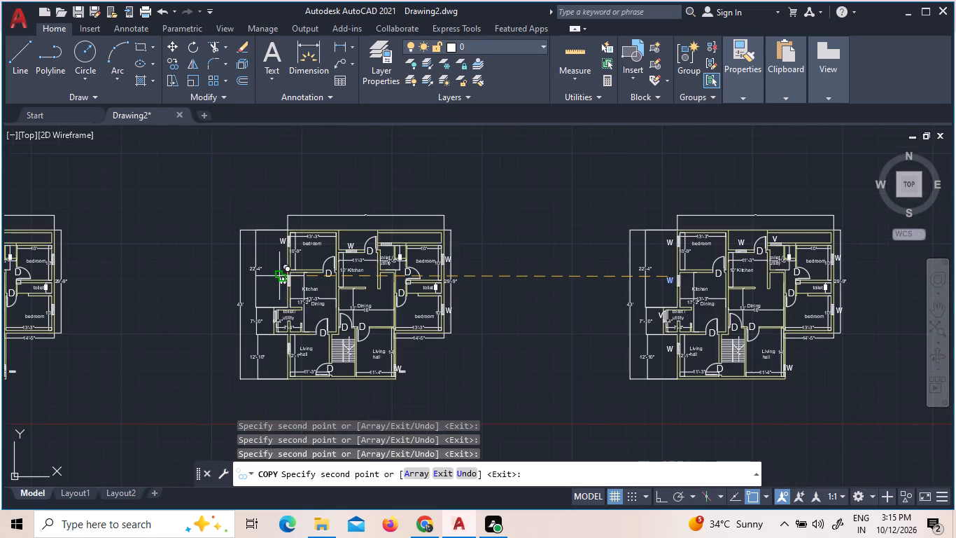
scroll(295, 352, "up", 5)
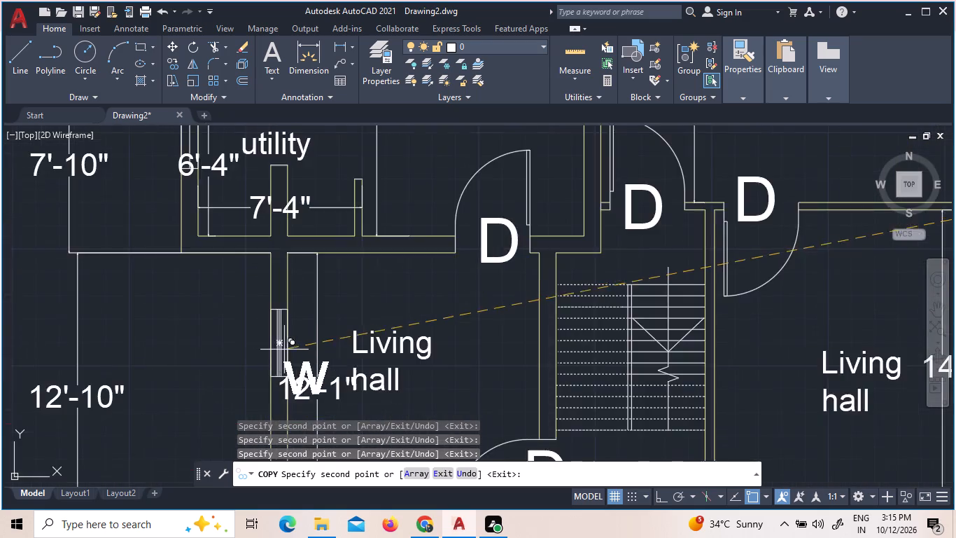
scroll(274, 345, "up", 2)
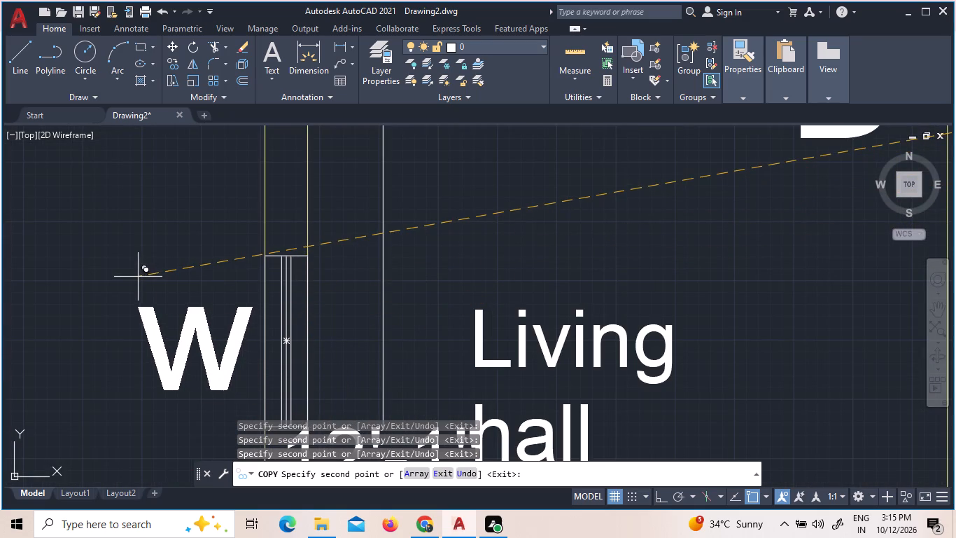
left_click(138, 277)
Place W copies just outside the east wall at the fourth-from-east plan's northeast and southeast bedroom windows.
scroll(173, 291, "down", 5)
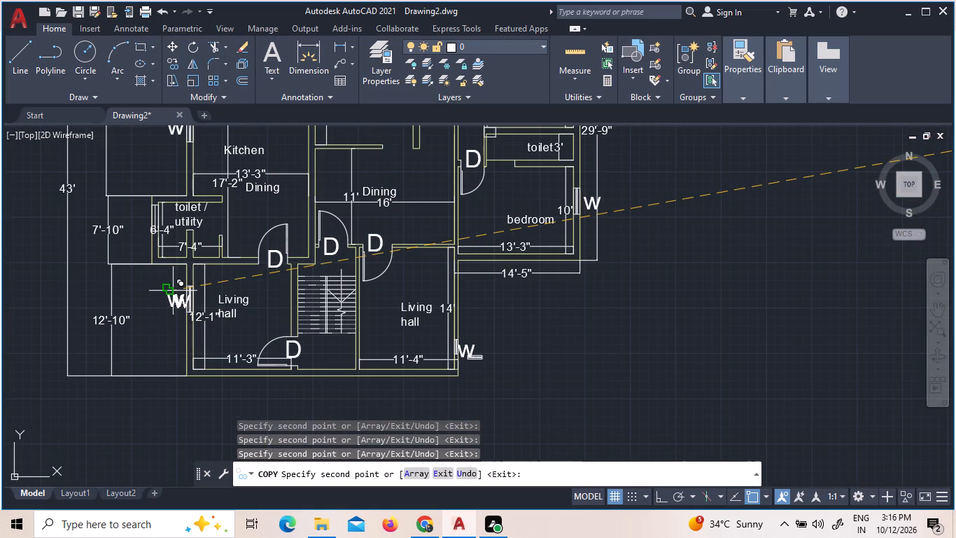
scroll(495, 406, "down", 3)
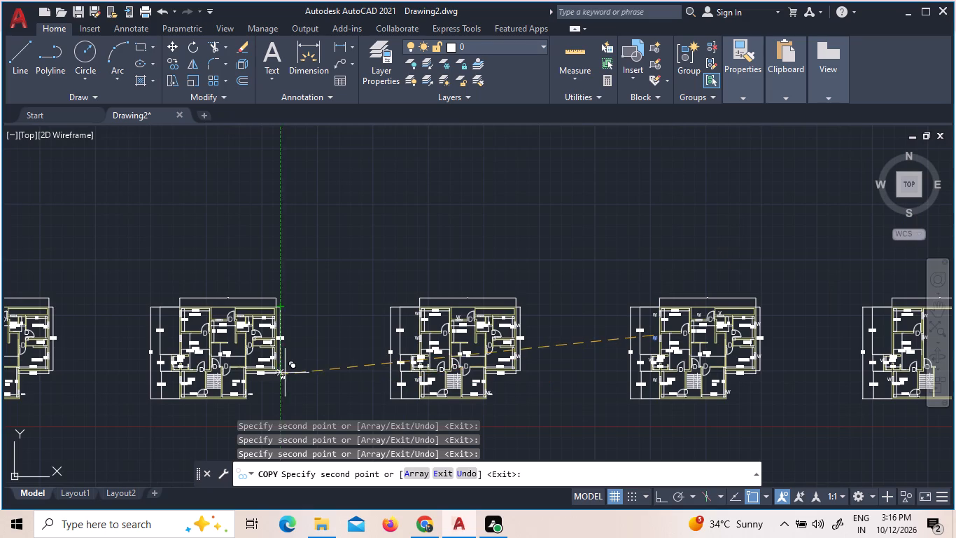
scroll(276, 325, "up", 5)
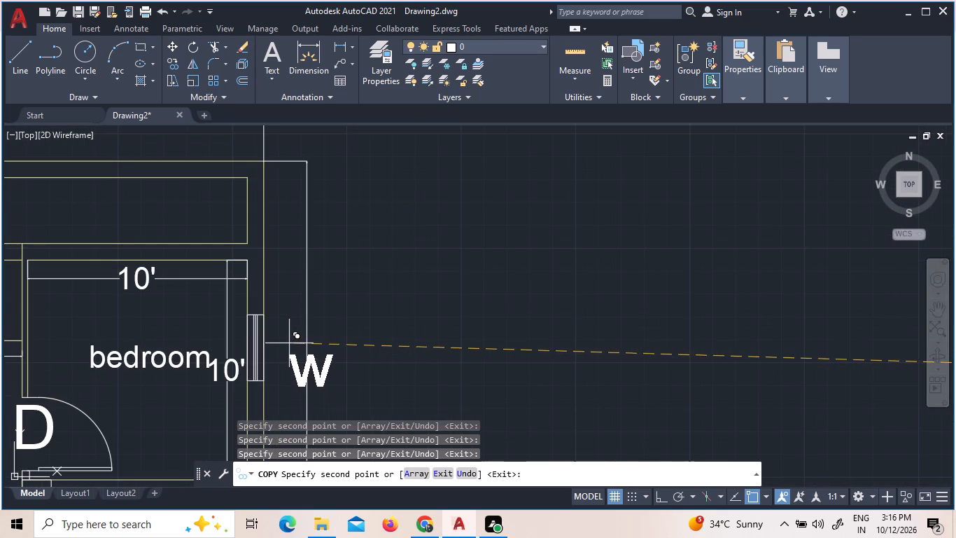
left_click(268, 333)
scroll(268, 333, "down", 3)
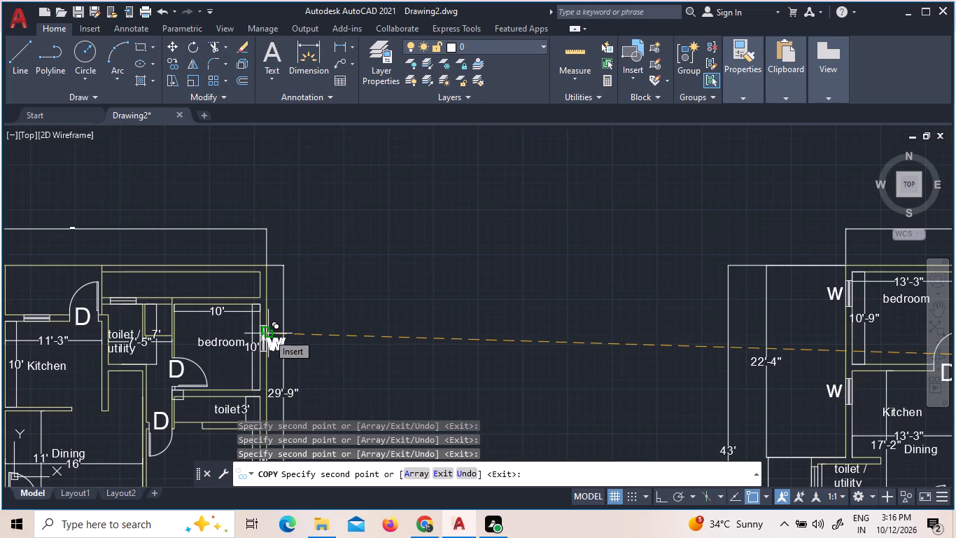
scroll(268, 333, "down", 2)
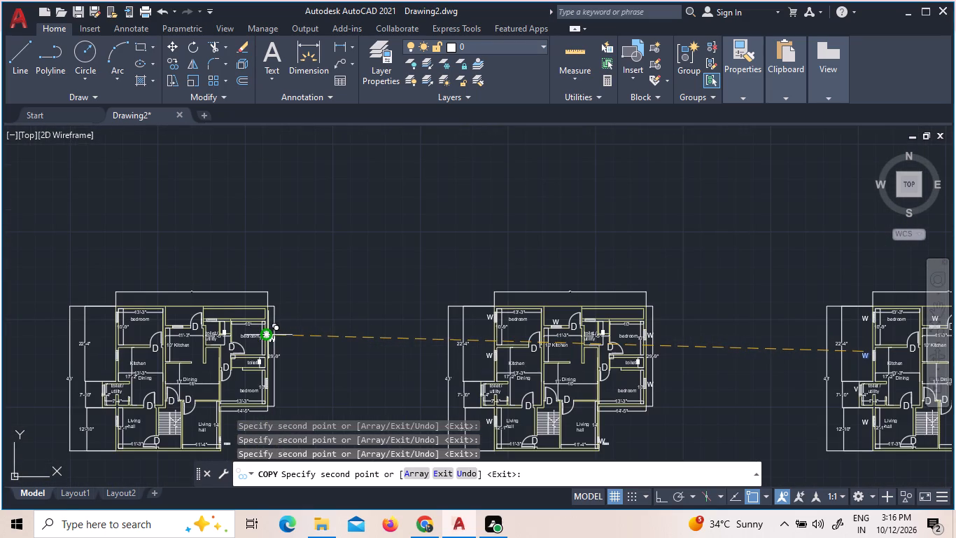
scroll(267, 385, "up", 5)
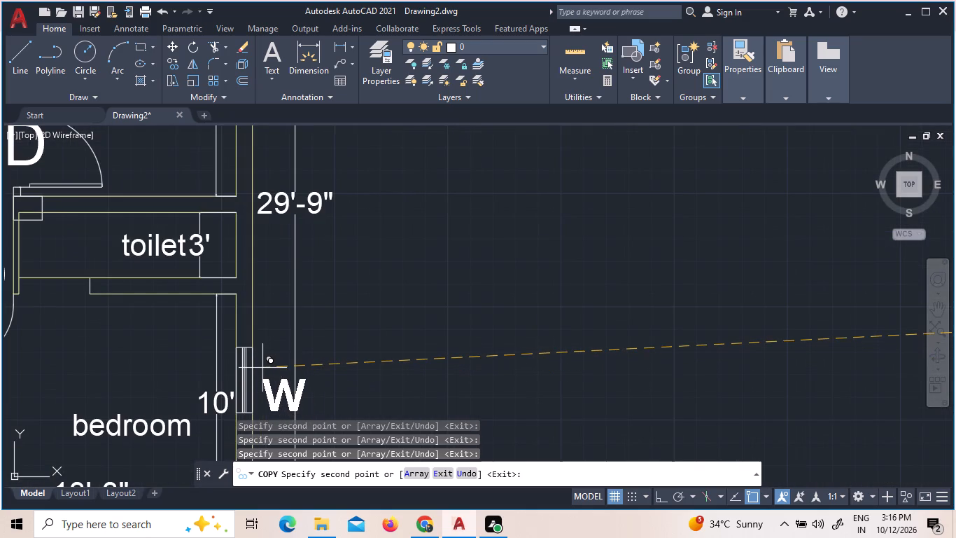
left_click(258, 361)
Place W copies just outside the walls at the fourth-from-east plan's east and west living hall windows.
scroll(289, 338, "down", 4)
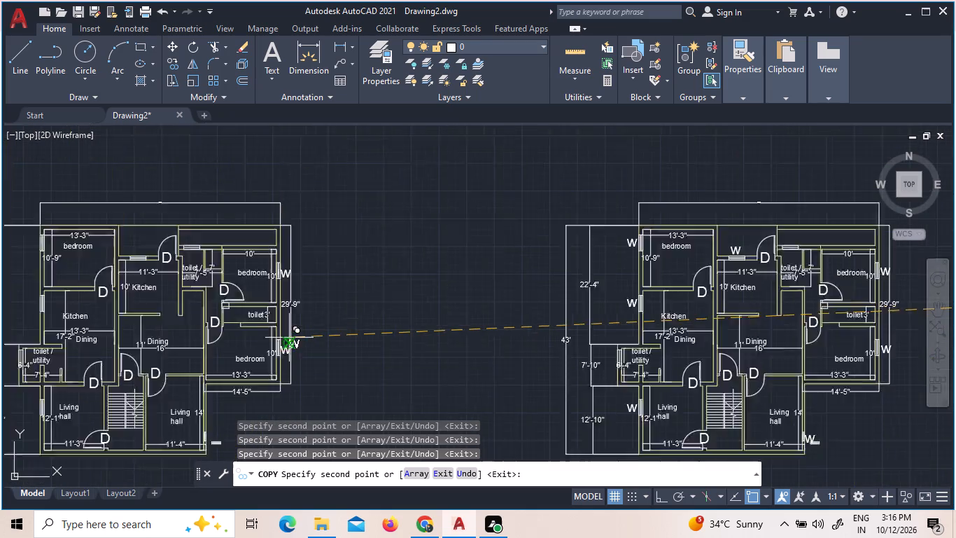
scroll(234, 401, "up", 6)
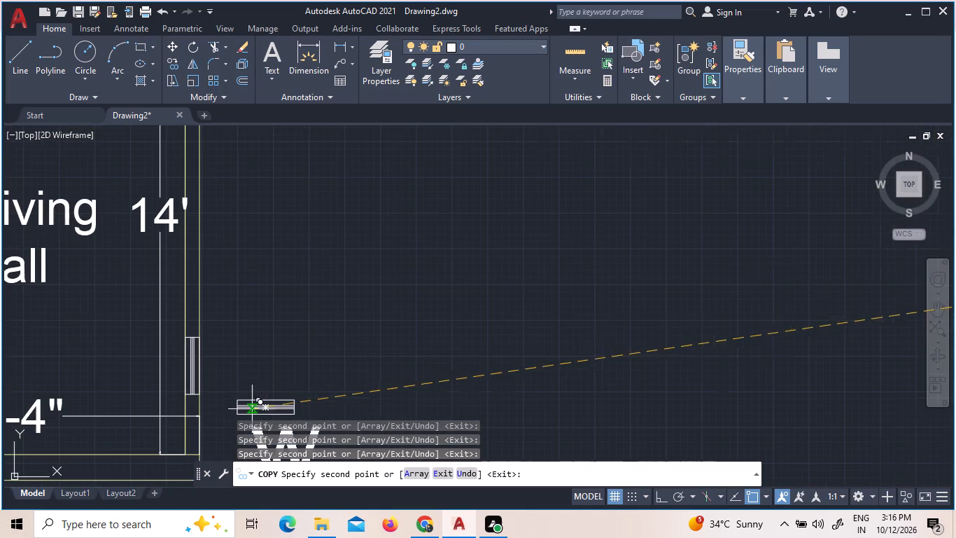
left_click(208, 334)
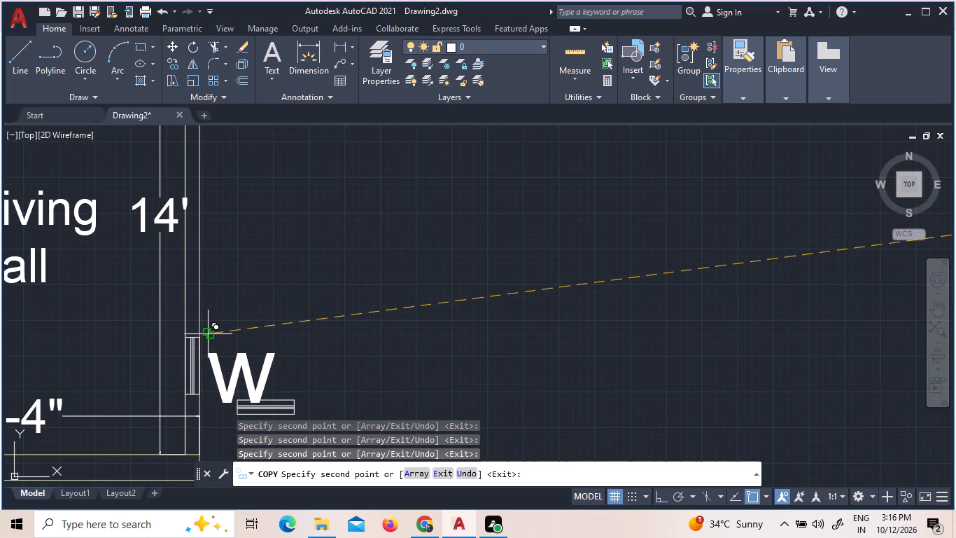
scroll(210, 333, "down", 6)
scroll(104, 320, "up", 2)
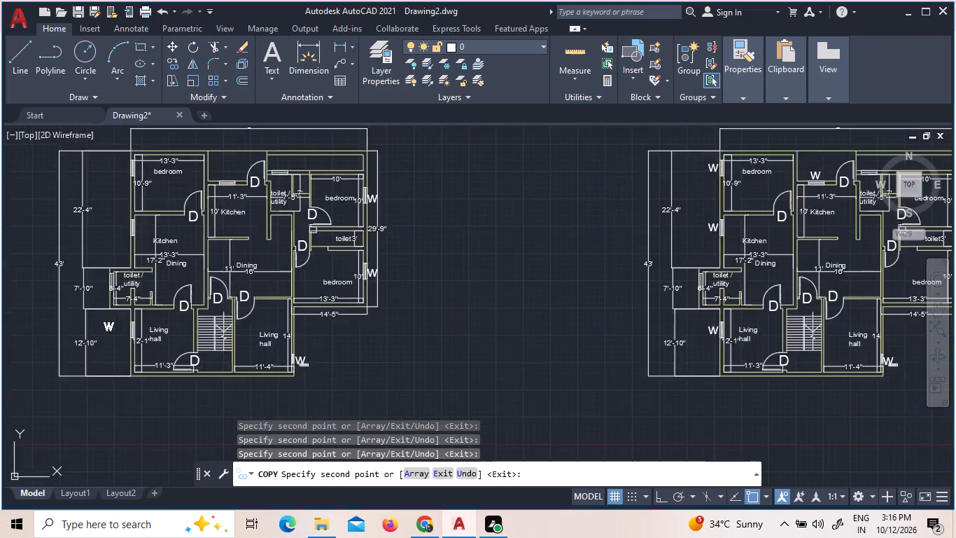
scroll(129, 342, "up", 3)
left_click(113, 289)
Place W copies just outside the west wall at the fourth-from-east plan's west kitchen window and northwest bedroom window.
scroll(143, 314, "down", 6)
scroll(163, 226, "up", 3)
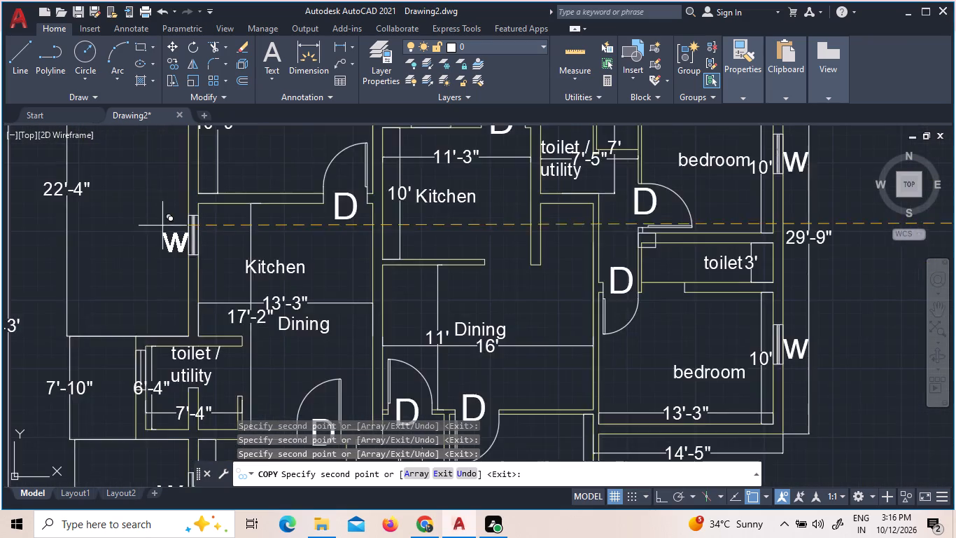
scroll(162, 226, "up", 1)
left_click(156, 223)
scroll(219, 278, "down", 1)
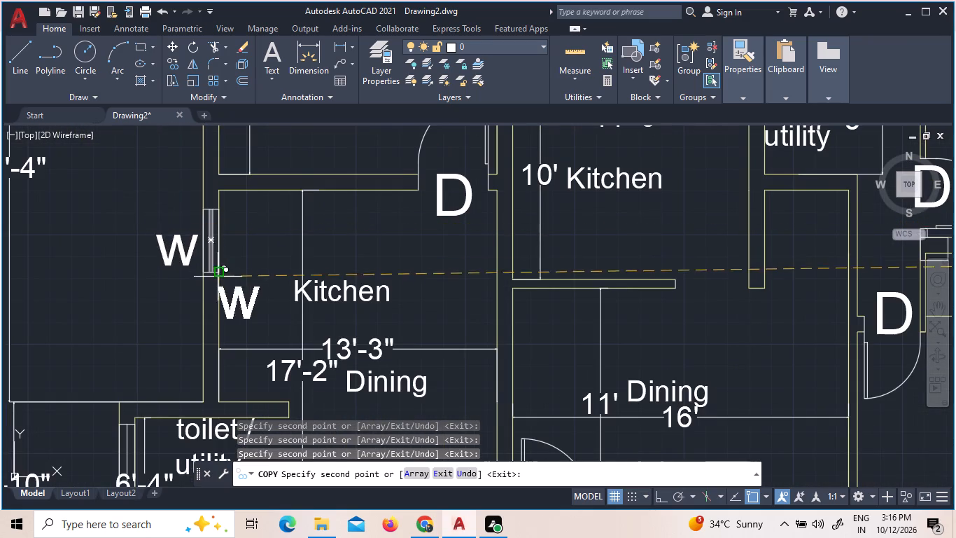
scroll(219, 278, "down", 2)
scroll(195, 160, "up", 3)
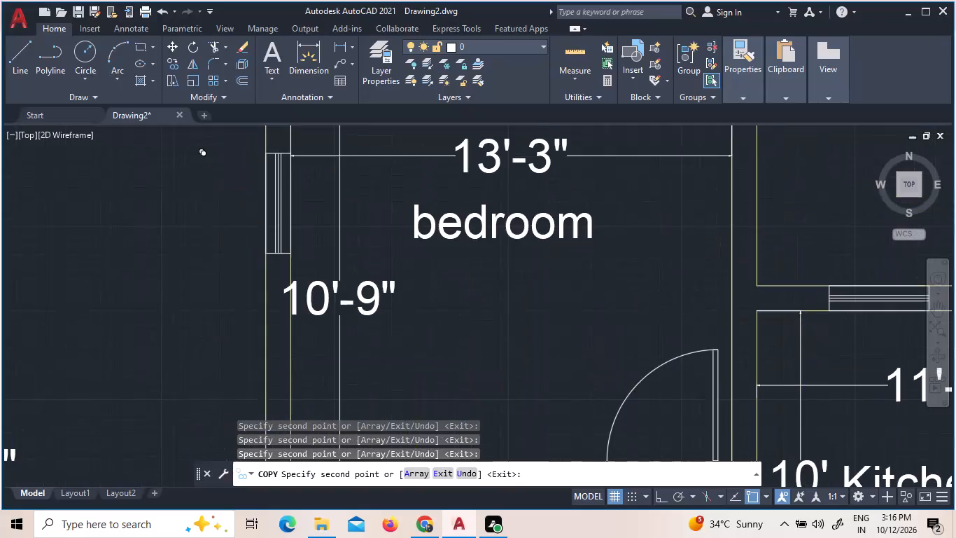
left_click(195, 160)
Place a W copy just above the fourth-from-east plan's north kitchen window.
scroll(256, 249, "down", 6)
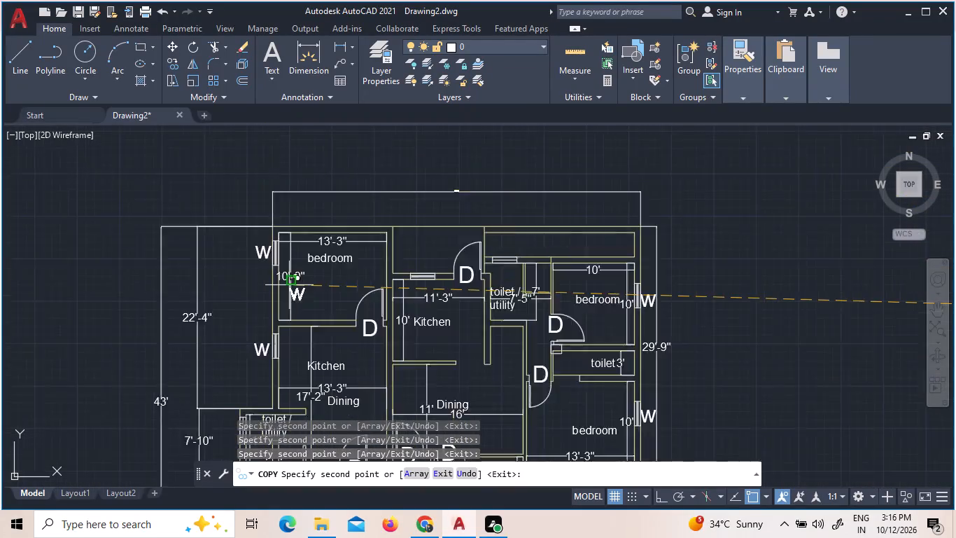
scroll(430, 263, "up", 2)
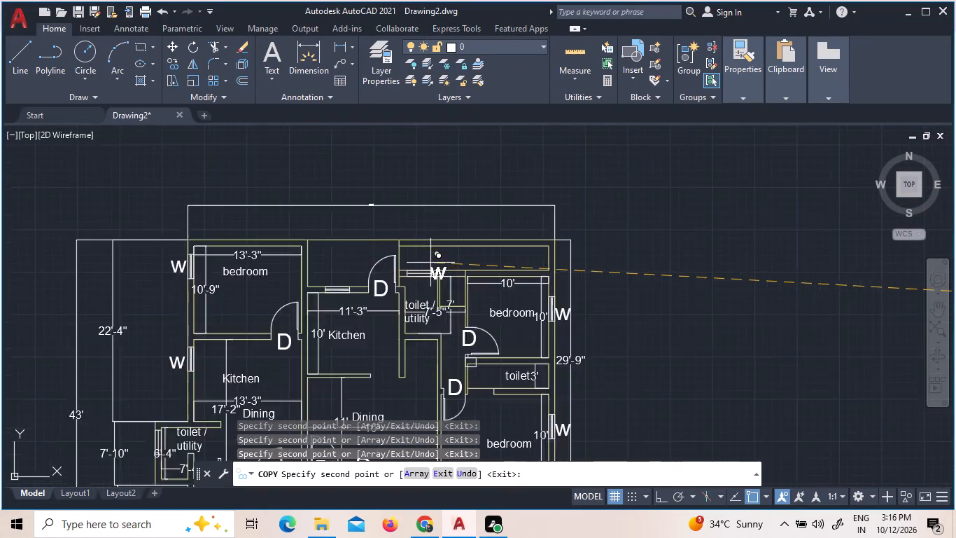
scroll(430, 263, "up", 1)
left_click(176, 270)
Place W copies just outside the east wall at the fifth-from-east plan's southeast and northeast bedroom windows.
scroll(189, 258, "down", 5)
scroll(158, 289, "up", 1)
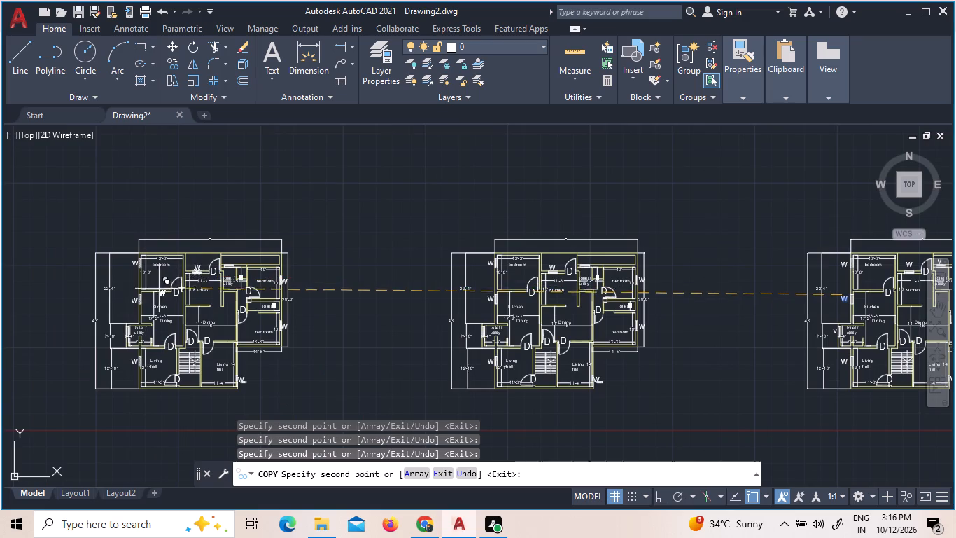
scroll(151, 294, "up", 1)
scroll(148, 296, "down", 2)
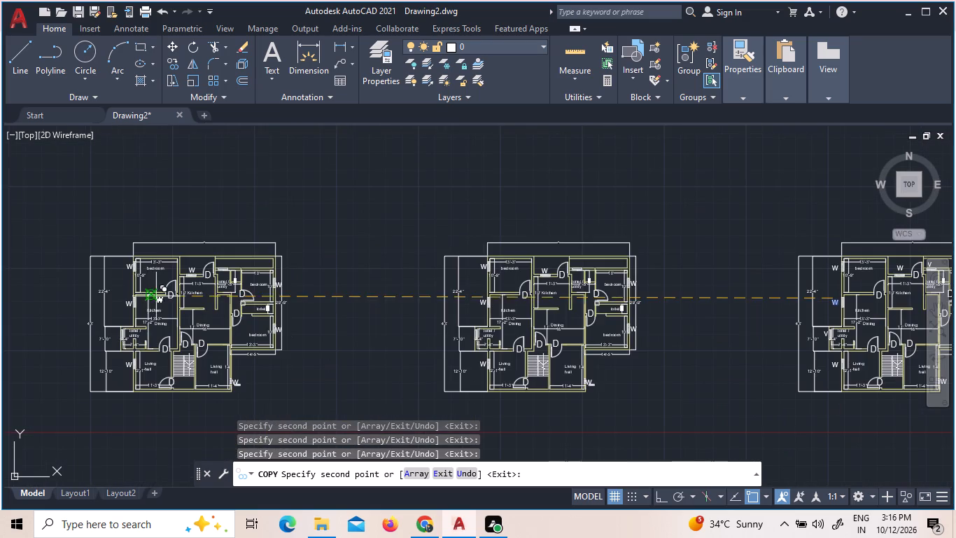
scroll(78, 333, "down", 2)
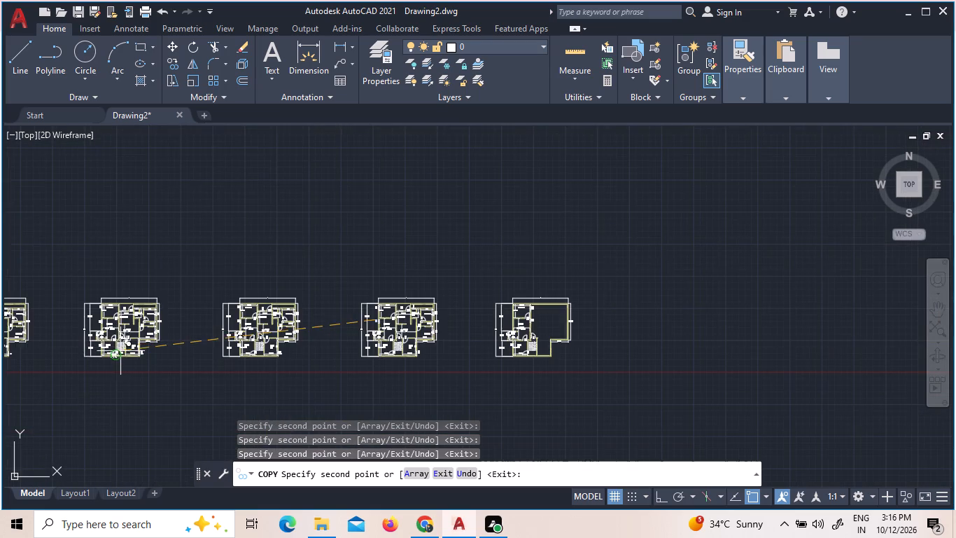
scroll(113, 352, "down", 3)
scroll(10, 339, "up", 2)
scroll(99, 359, "up", 1)
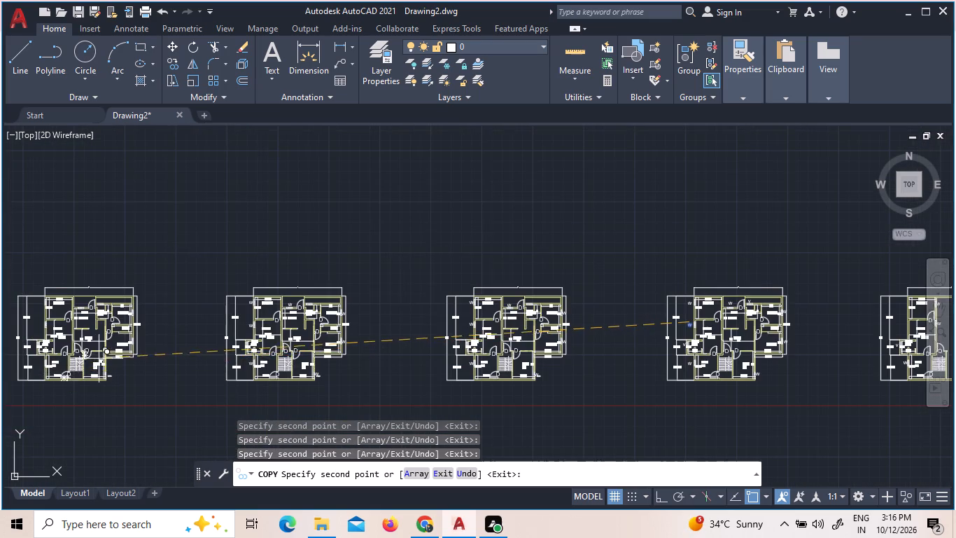
scroll(125, 356, "up", 1)
scroll(177, 317, "up", 4)
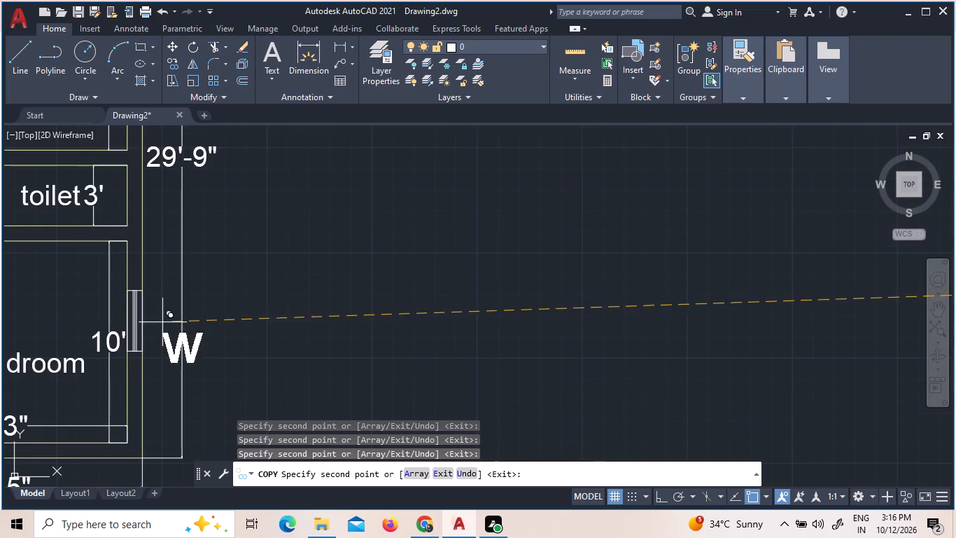
scroll(160, 323, "up", 1)
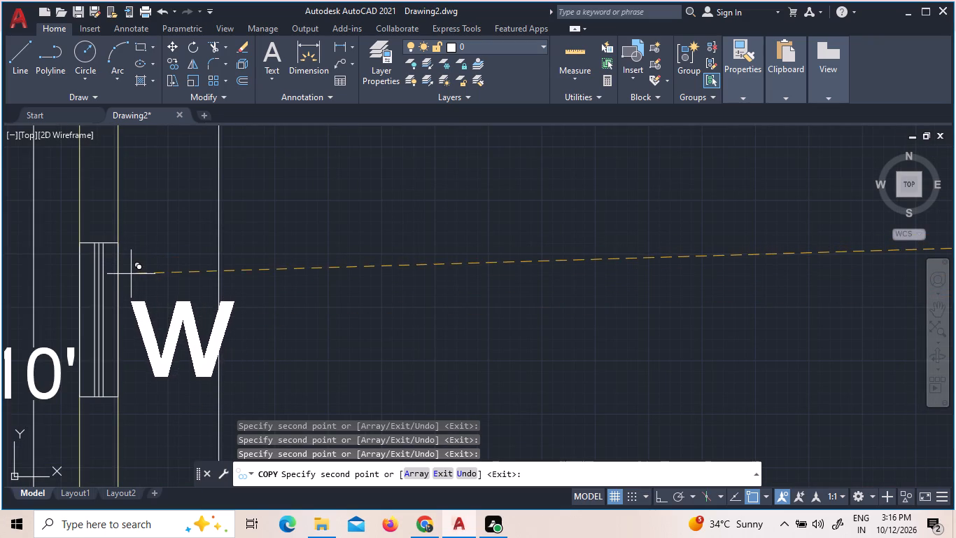
left_click(131, 274)
scroll(194, 333, "down", 4)
scroll(174, 198, "up", 4)
left_click(160, 233)
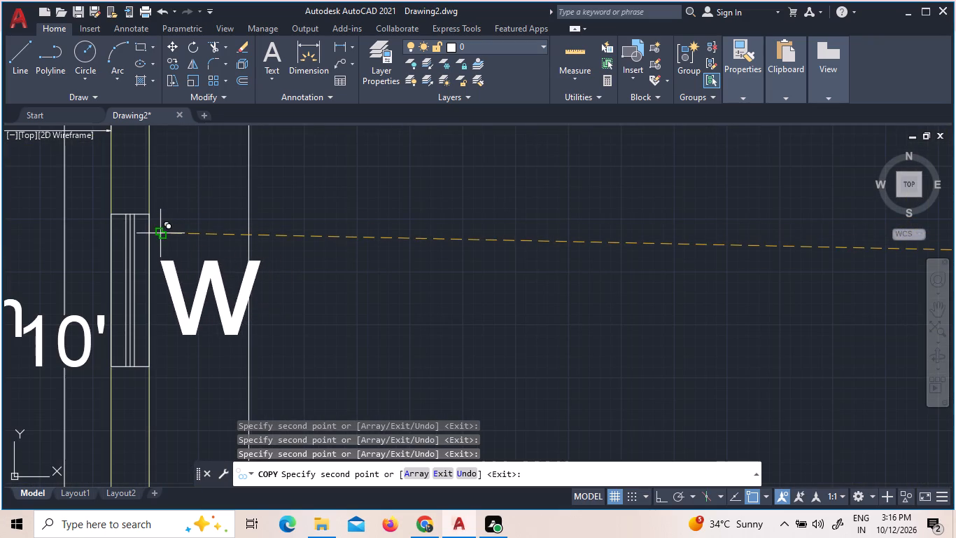
Place W copies just outside the west wall at the fifth-from-east plan's west kitchen window and northwest bedroom window.
scroll(207, 263, "down", 8)
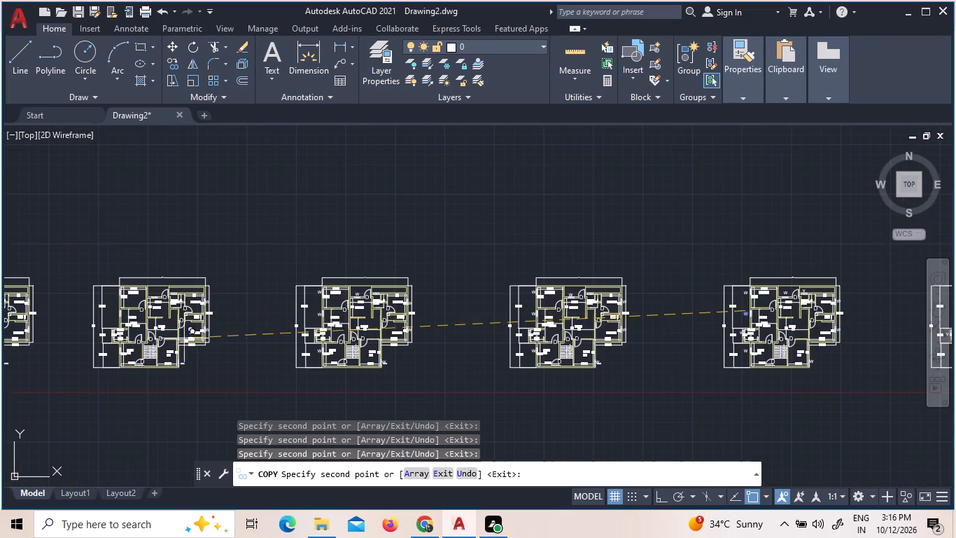
scroll(129, 338, "up", 3)
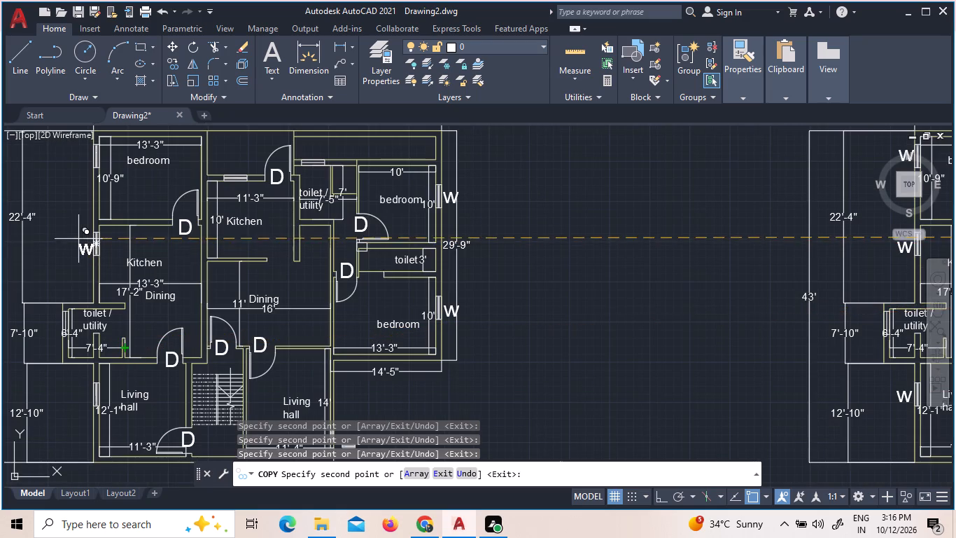
scroll(71, 233, "up", 2)
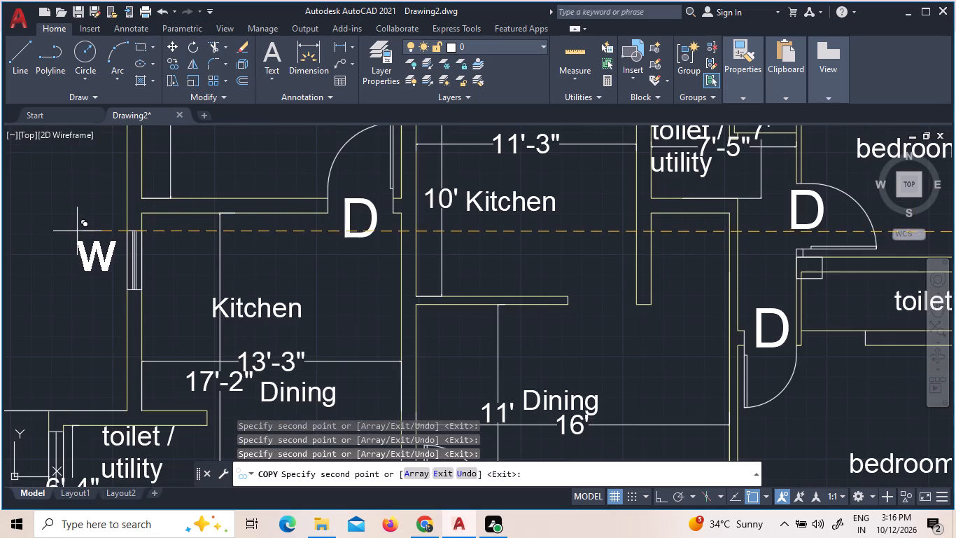
left_click(82, 237)
scroll(110, 287, "down", 2)
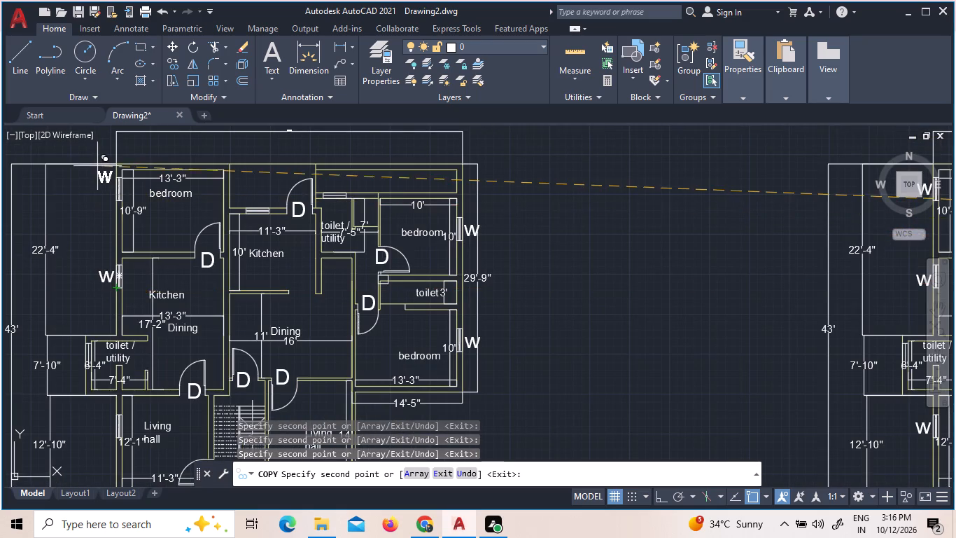
scroll(92, 167, "up", 4)
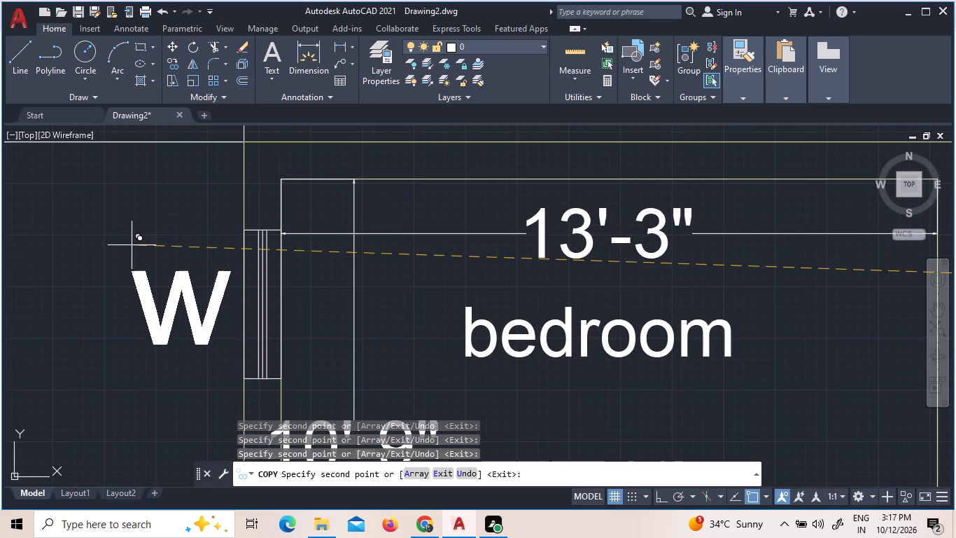
left_click(136, 246)
Place a W copy just above the fifth-from-east plan's north kitchen window.
scroll(118, 253, "down", 3)
scroll(19, 250, "down", 2)
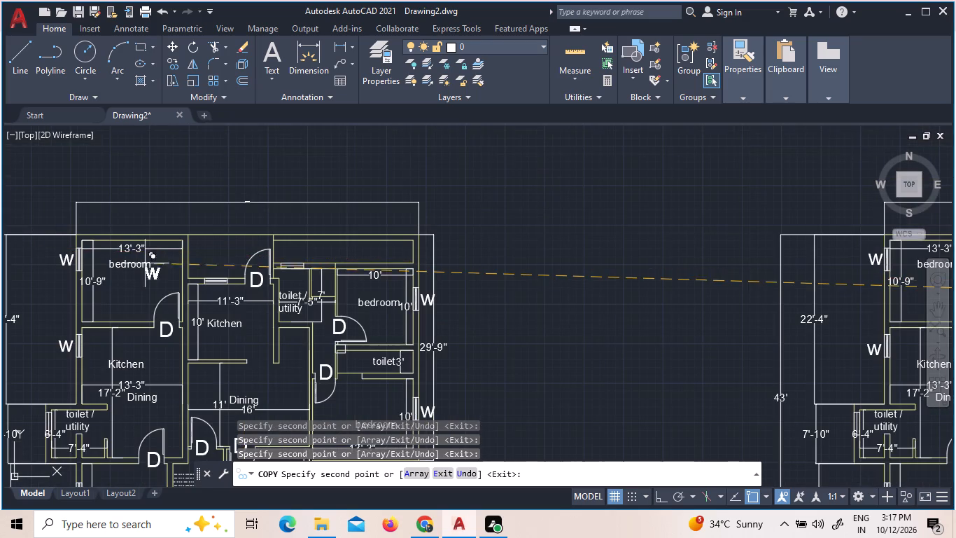
scroll(254, 249, "up", 2)
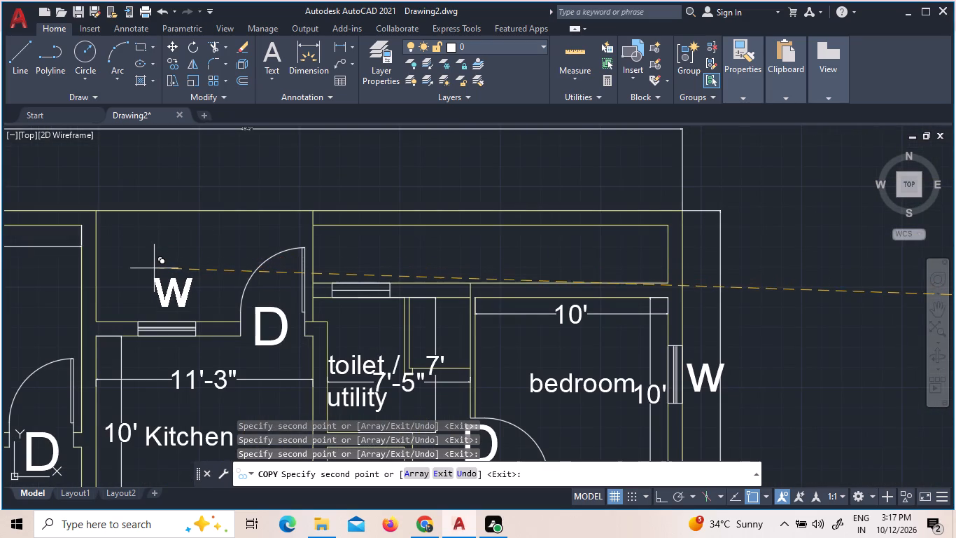
scroll(154, 270, "up", 1)
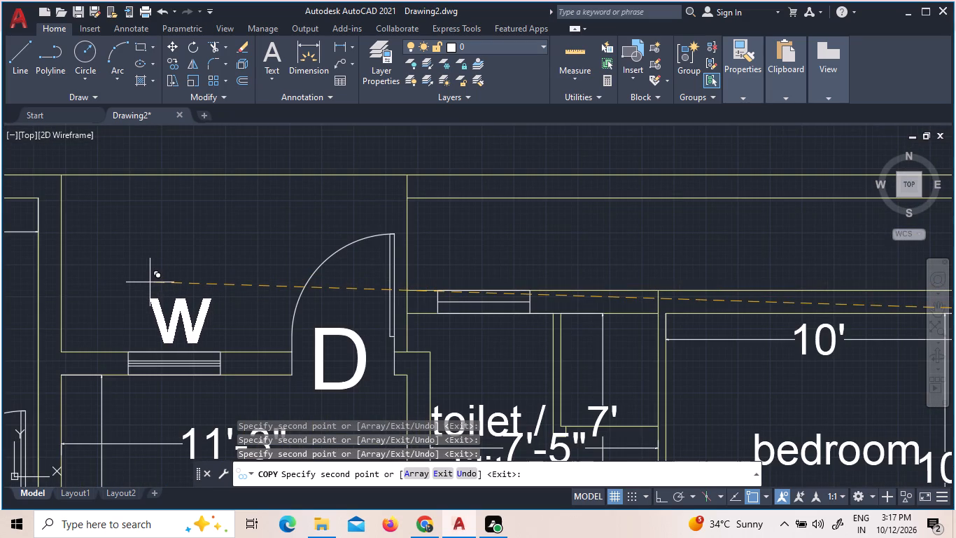
left_click(150, 282)
Place W copies just outside the walls at the fifth-from-east plan's east and west living hall windows.
scroll(167, 276, "down", 5)
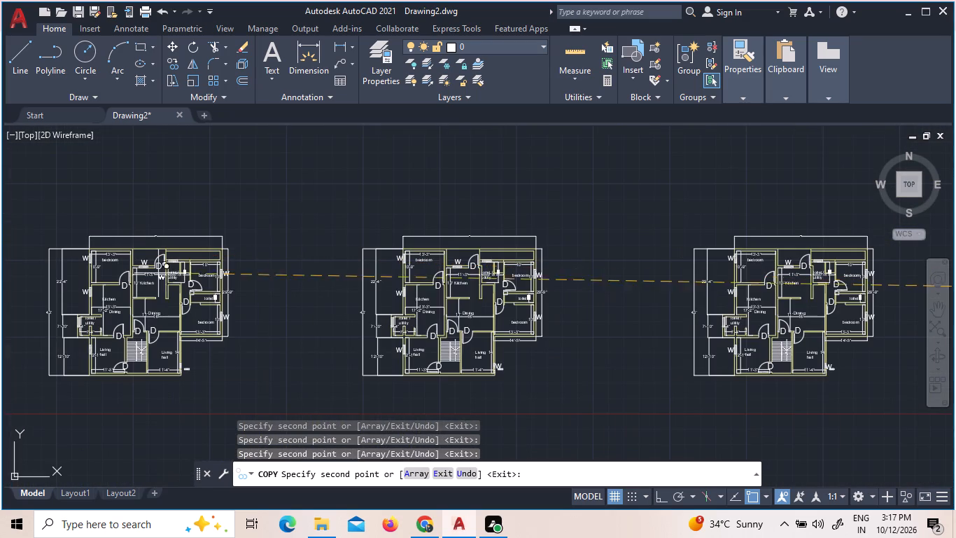
scroll(200, 364, "up", 3)
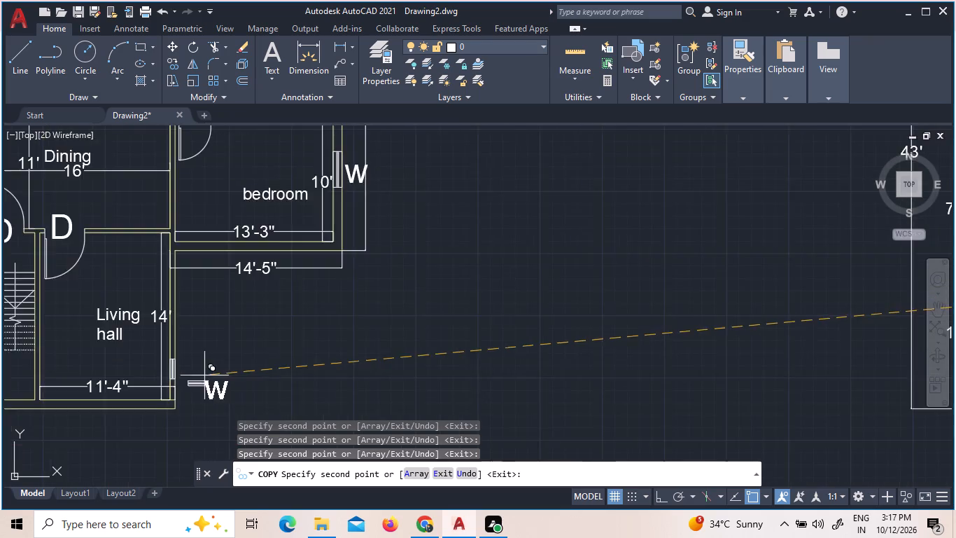
scroll(220, 375, "up", 3)
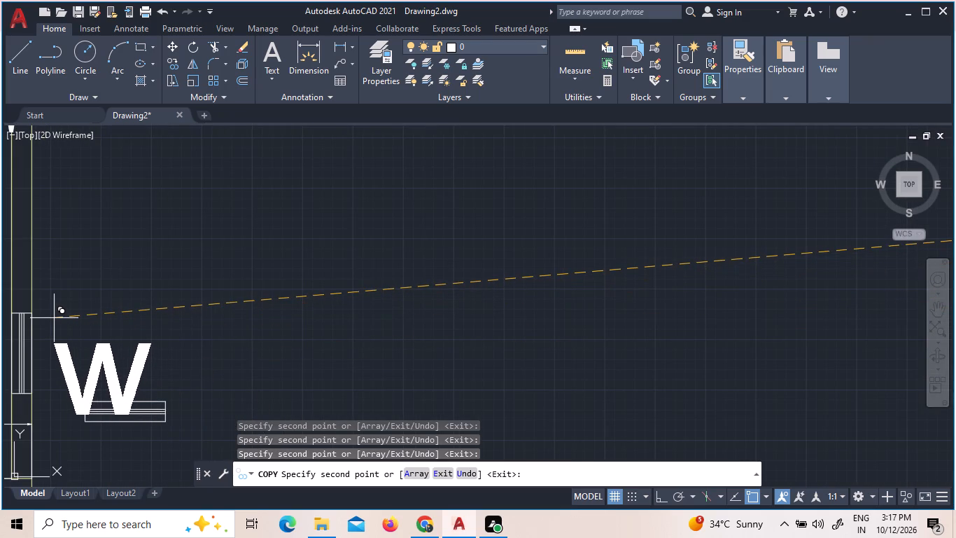
left_click(54, 318)
scroll(165, 344, "down", 2)
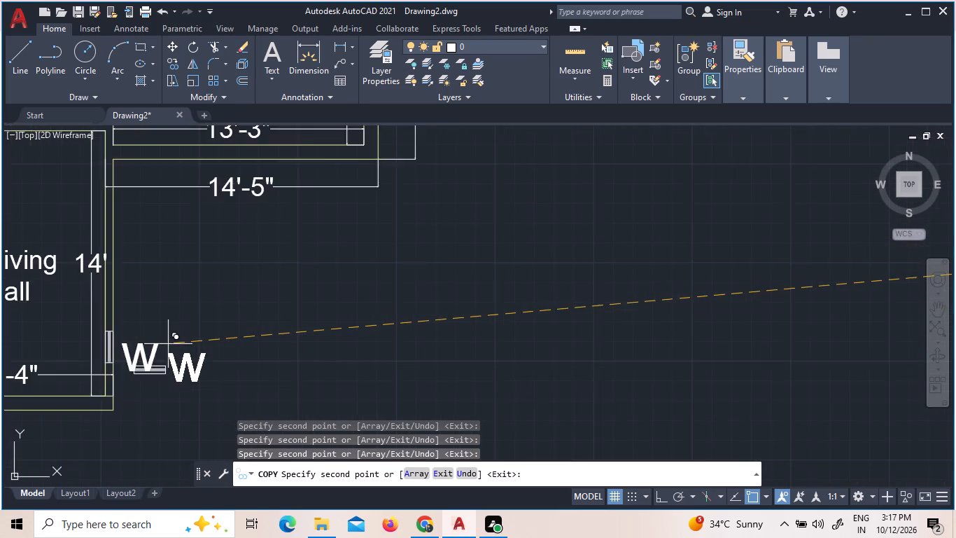
scroll(168, 344, "down", 3)
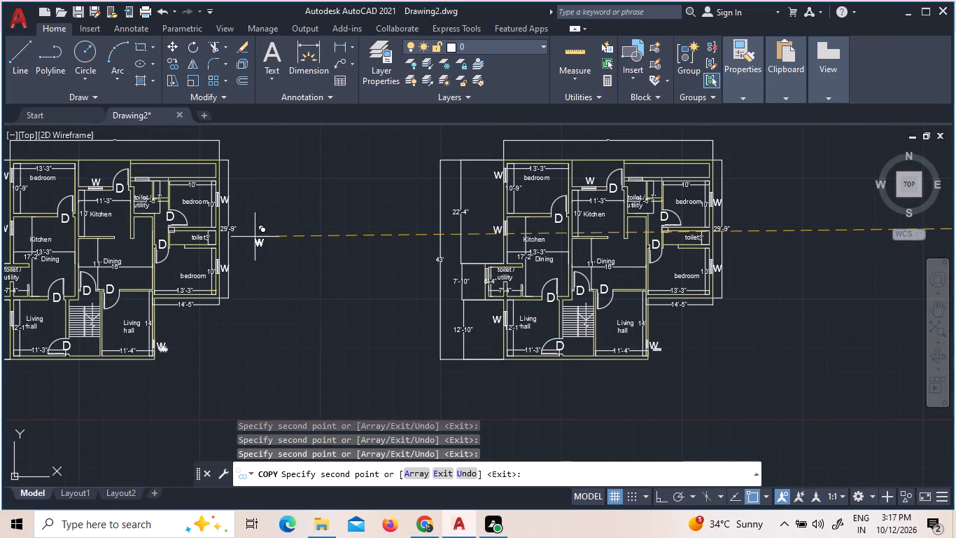
scroll(20, 326, "down", 2)
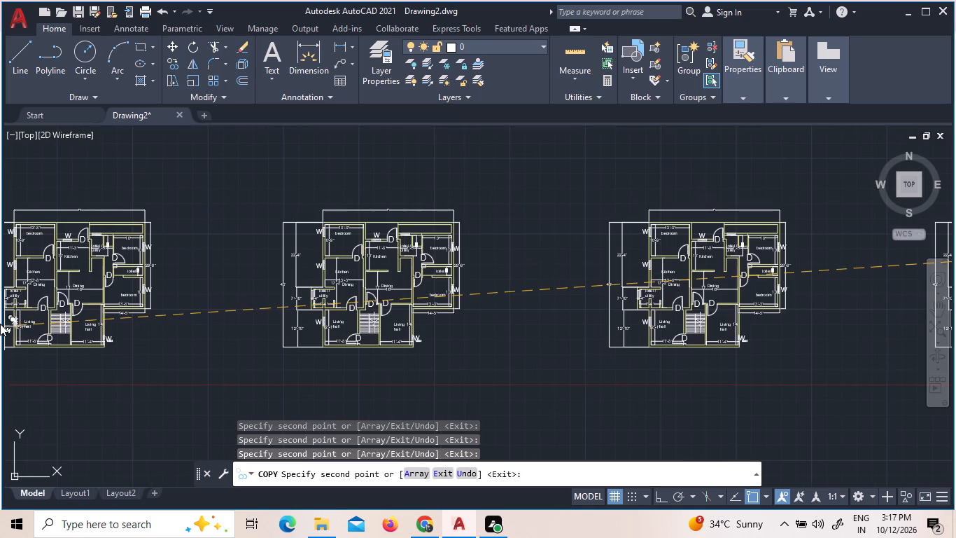
scroll(0, 324, "up", 6)
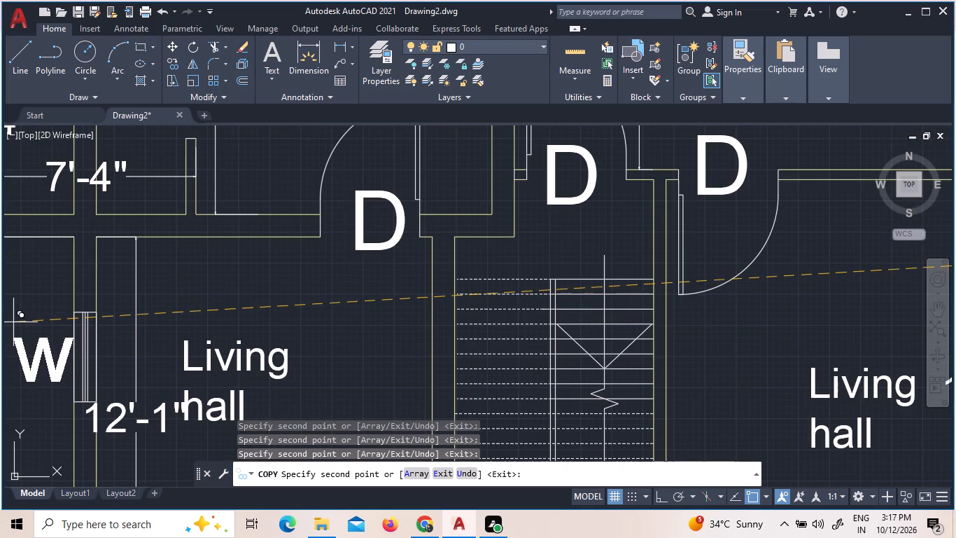
left_click(0, 317)
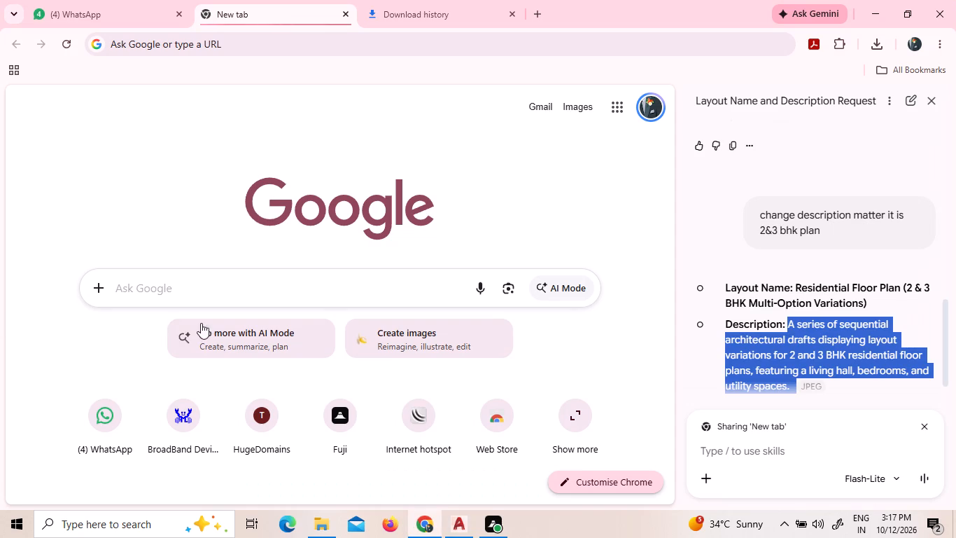
left_click(463, 528)
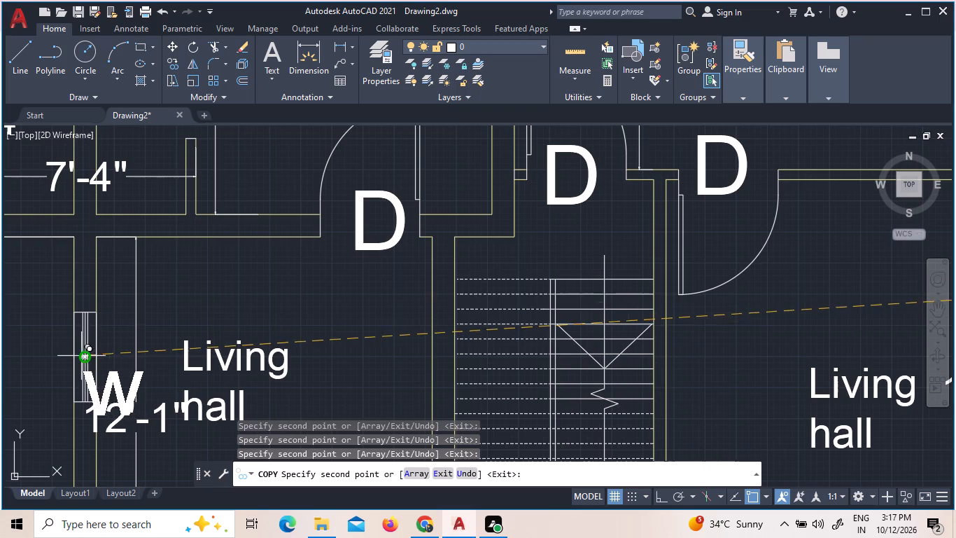
left_click(5, 318)
Place W copies just outside the east wall at the westernmost plan's northeast and southeast bedroom windows.
scroll(91, 361, "down", 2)
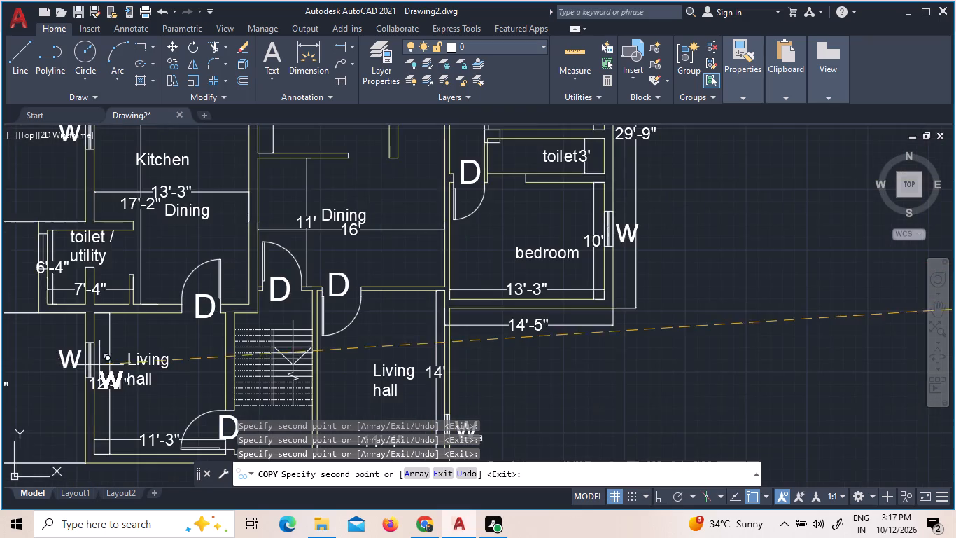
scroll(106, 370, "down", 3)
scroll(76, 343, "up", 2)
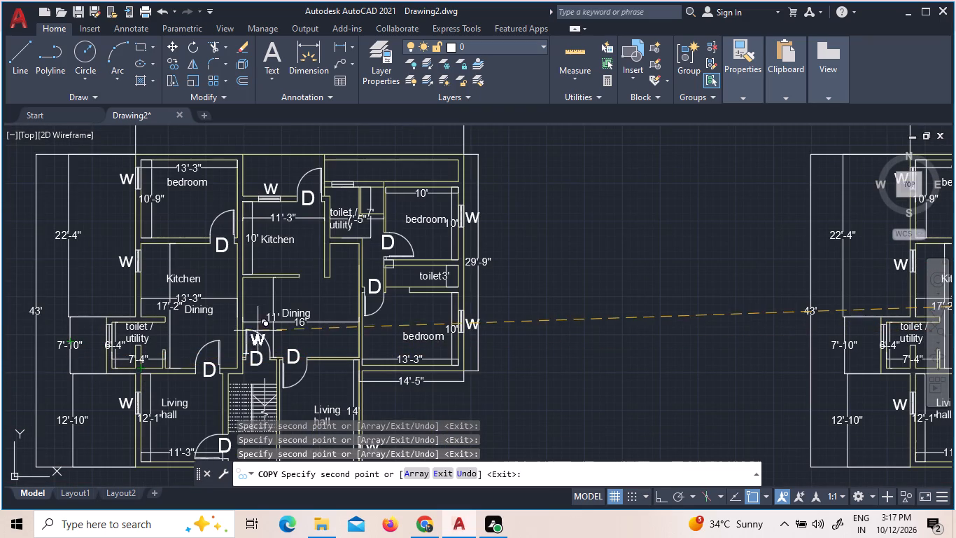
scroll(314, 338, "down", 4)
scroll(247, 327, "up", 5)
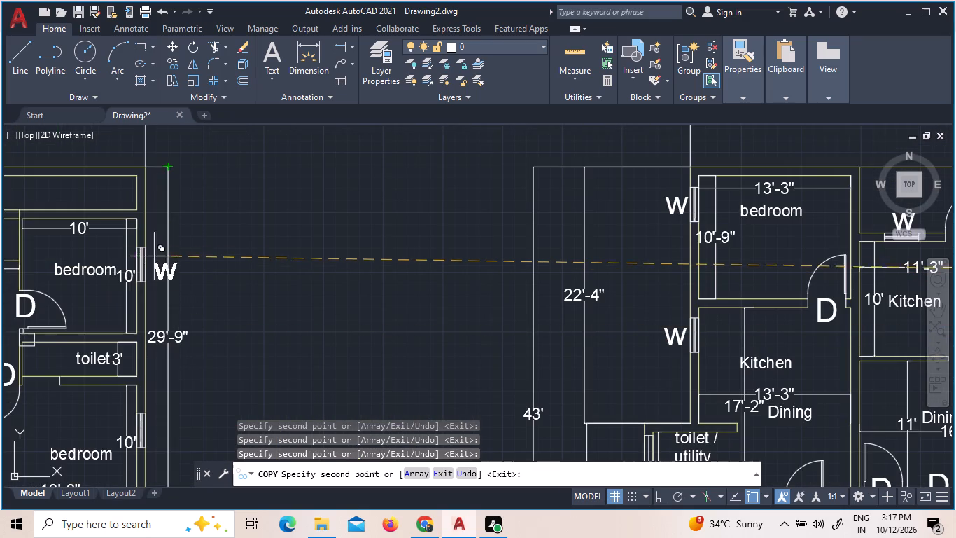
left_click(153, 252)
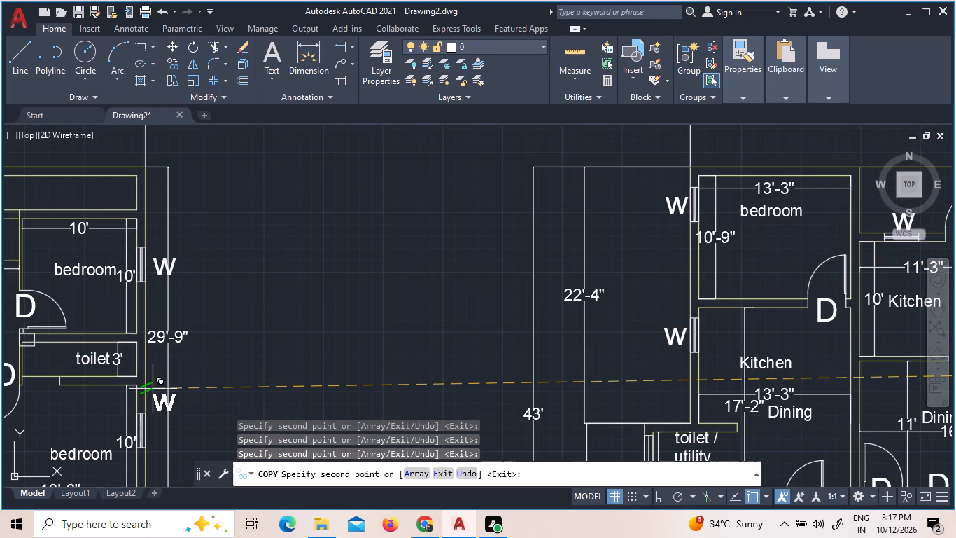
left_click(155, 418)
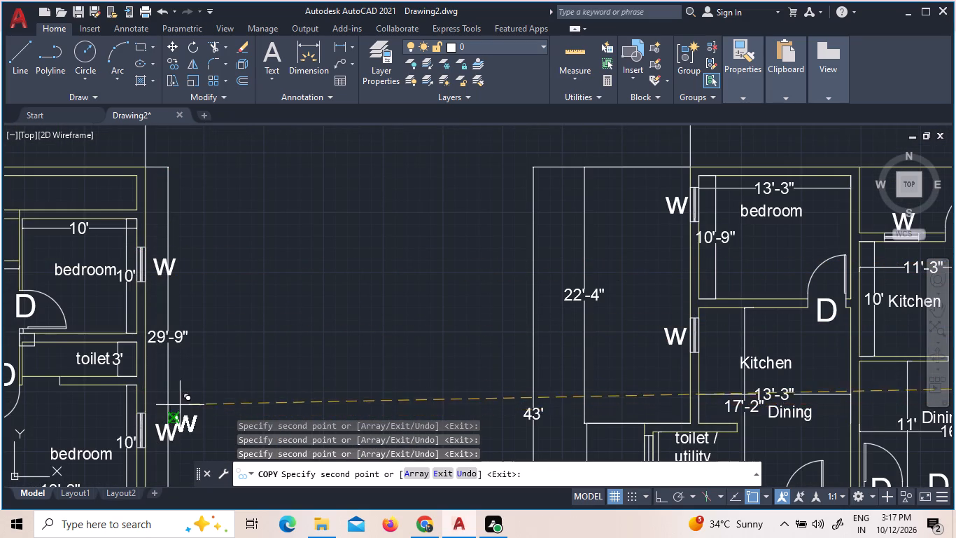
scroll(197, 389, "down", 5)
scroll(159, 359, "up", 2)
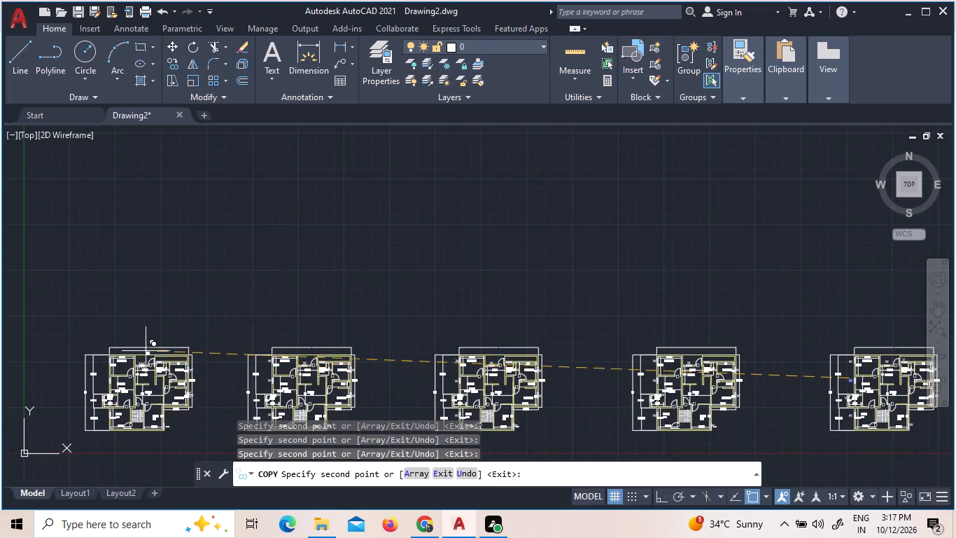
Place a W copy just above the westernmost plan's north kitchen window.
scroll(163, 362, "up", 4)
scroll(72, 368, "down", 3)
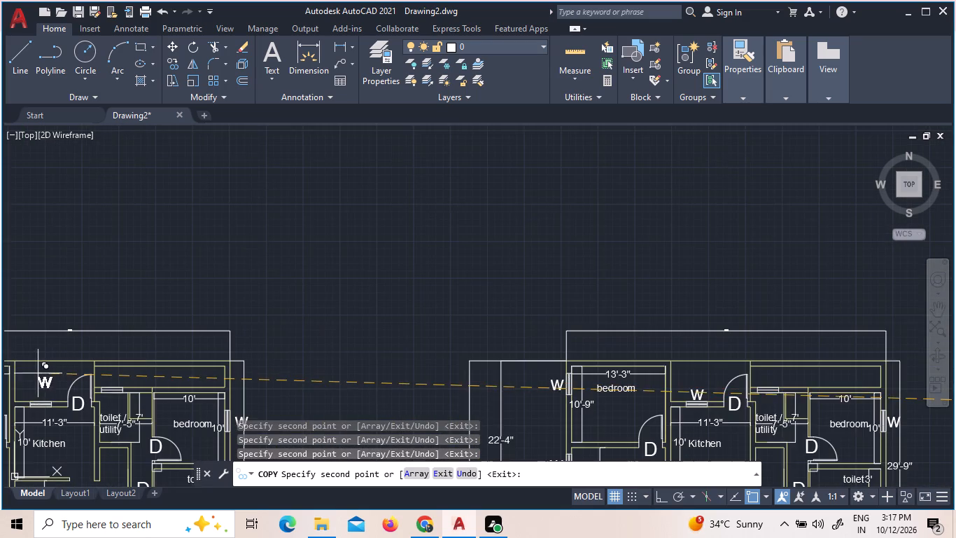
scroll(34, 378, "up", 2)
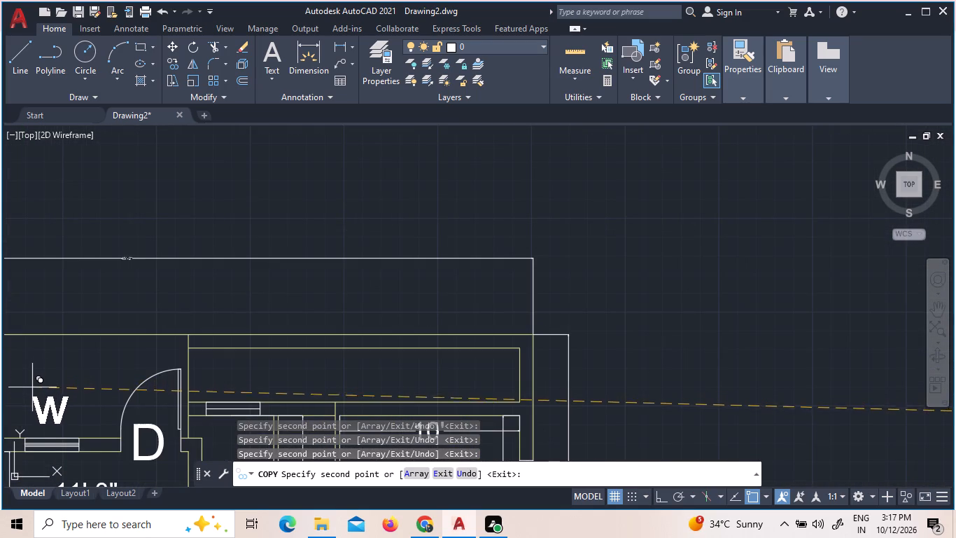
left_click(36, 396)
Place W copies just outside the walls at the westernmost plan's east and west living hall windows.
scroll(74, 353, "down", 7)
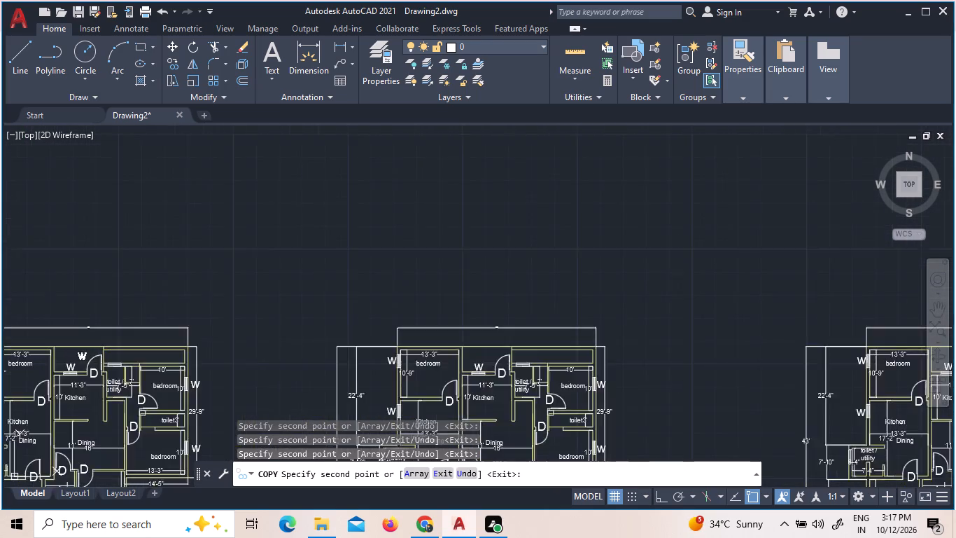
scroll(59, 422, "up", 2)
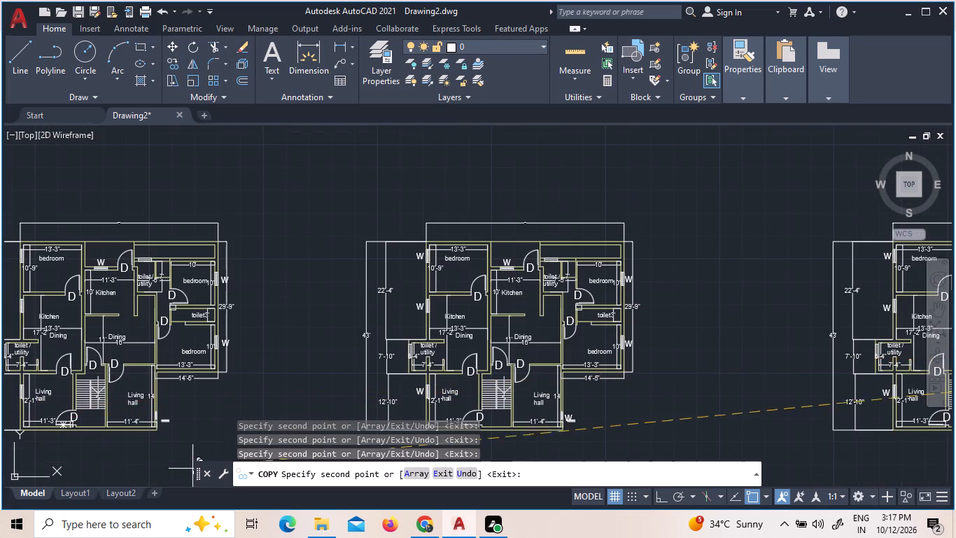
scroll(162, 426, "up", 3)
scroll(148, 370, "up", 2)
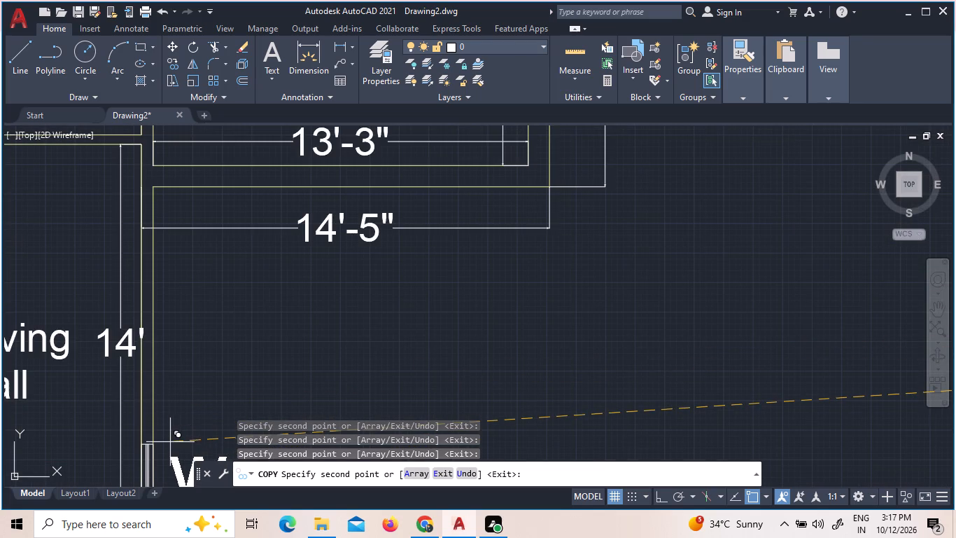
left_click(158, 443)
scroll(180, 336, "down", 4)
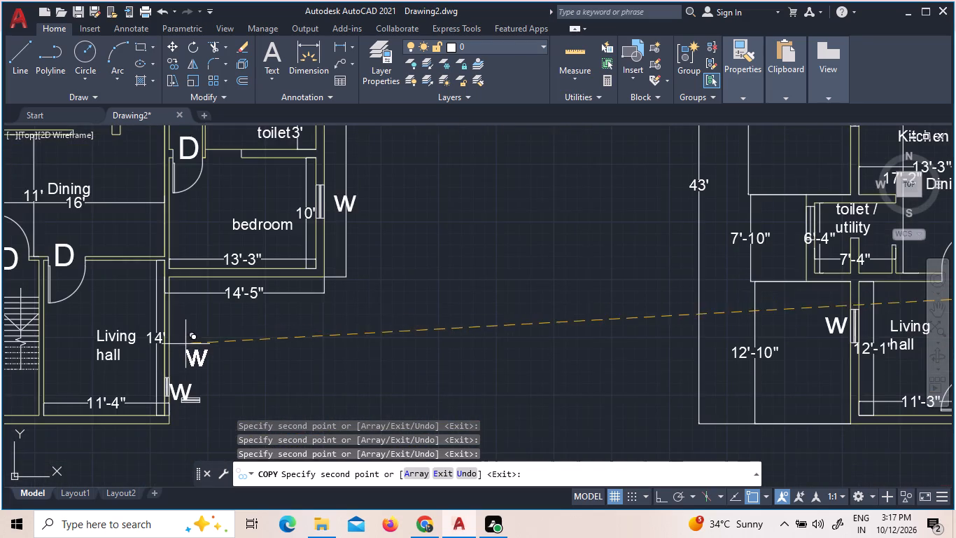
scroll(185, 347, "down", 1)
scroll(104, 332, "up", 5)
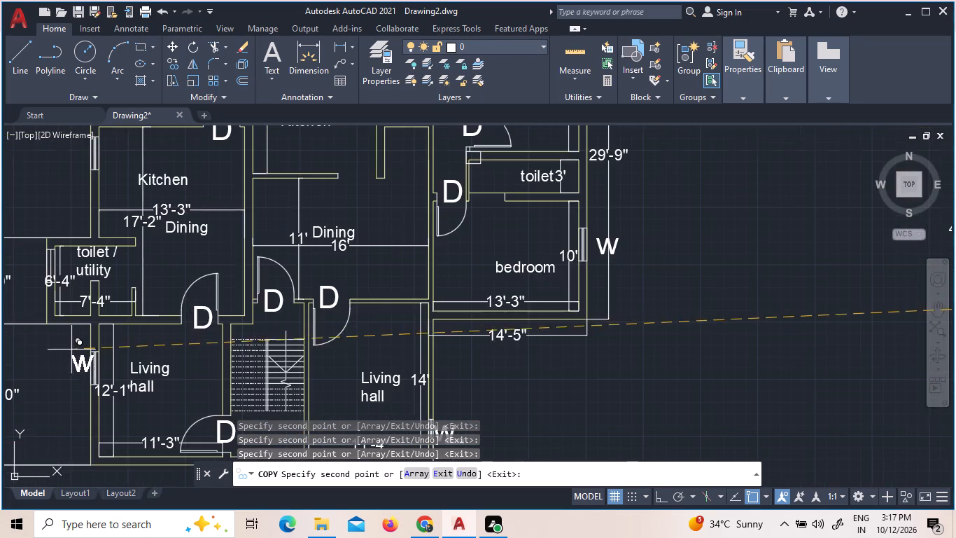
scroll(71, 350, "up", 2)
left_click(50, 361)
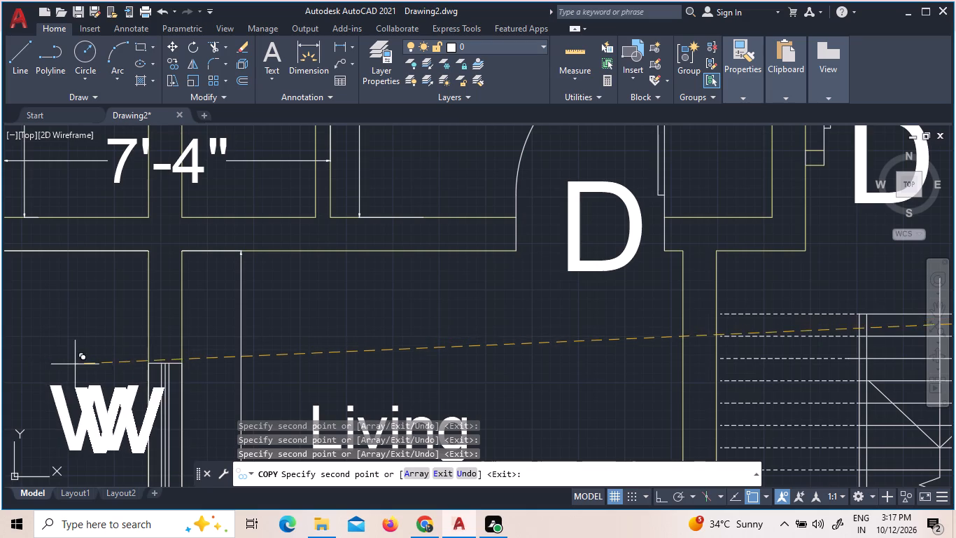
Place W copies just outside the west wall at the westernmost plan's west kitchen and northwest bedroom windows, ending the copy.
scroll(78, 364, "down", 7)
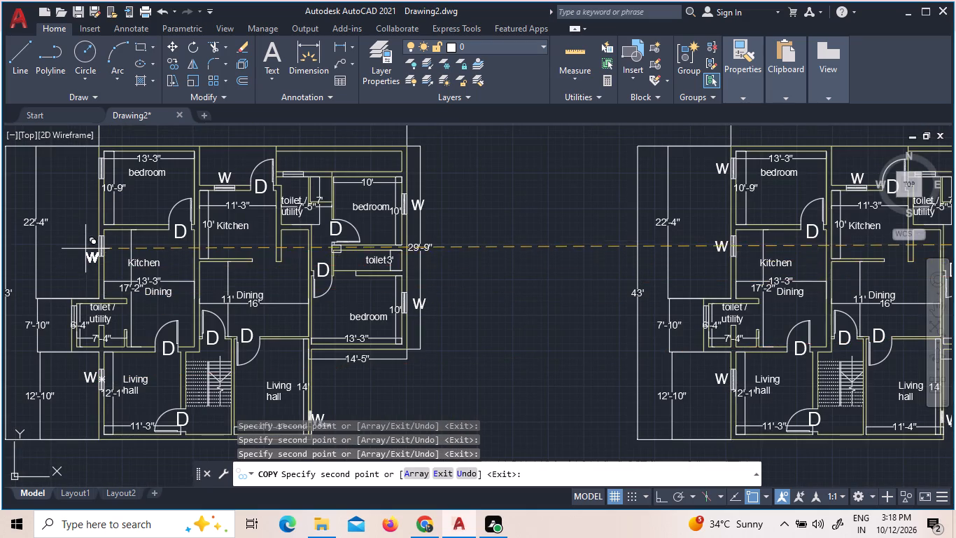
scroll(85, 249, "up", 2)
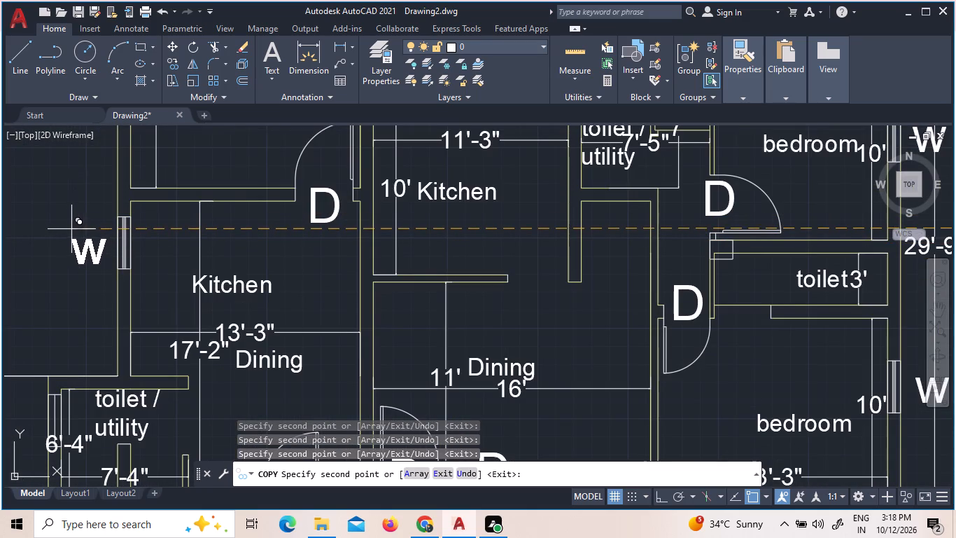
left_click(71, 229)
scroll(176, 301, "down", 3)
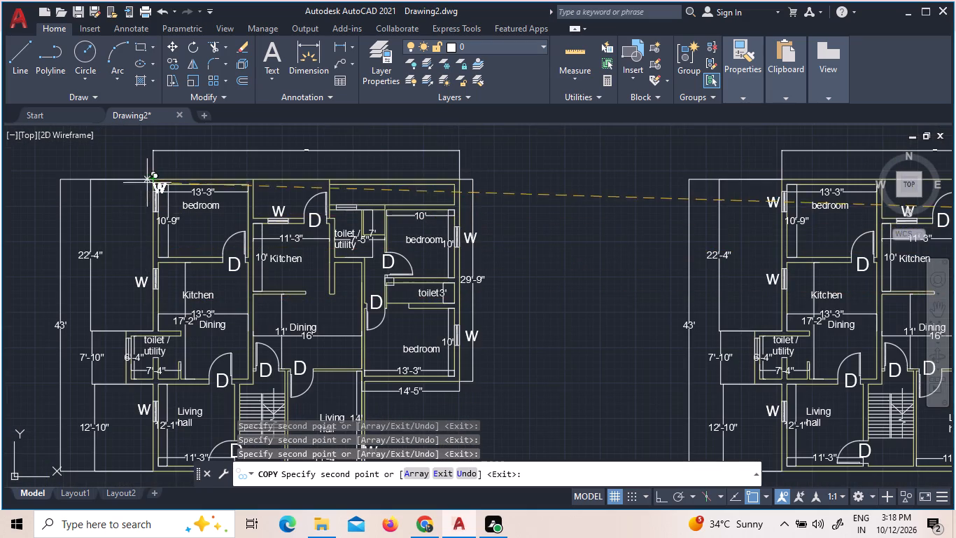
scroll(141, 192, "up", 3)
left_click(129, 193)
scroll(247, 270, "down", 3)
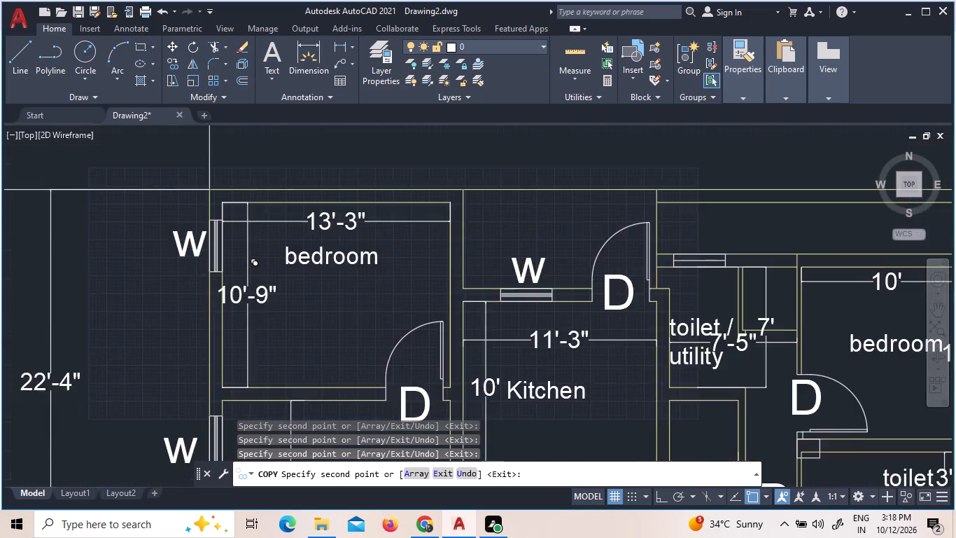
scroll(475, 317, "down", 2)
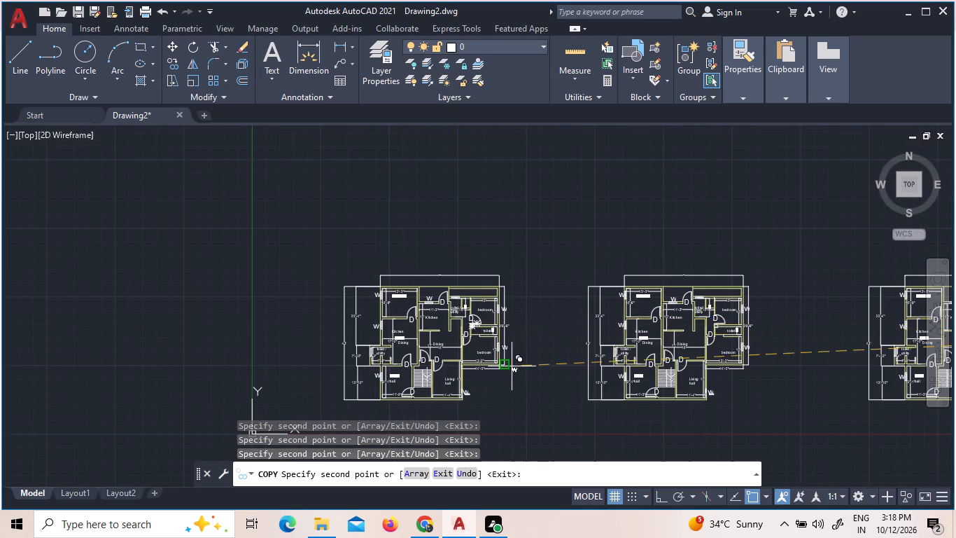
scroll(510, 371, "up", 2)
scroll(358, 349, "down", 2)
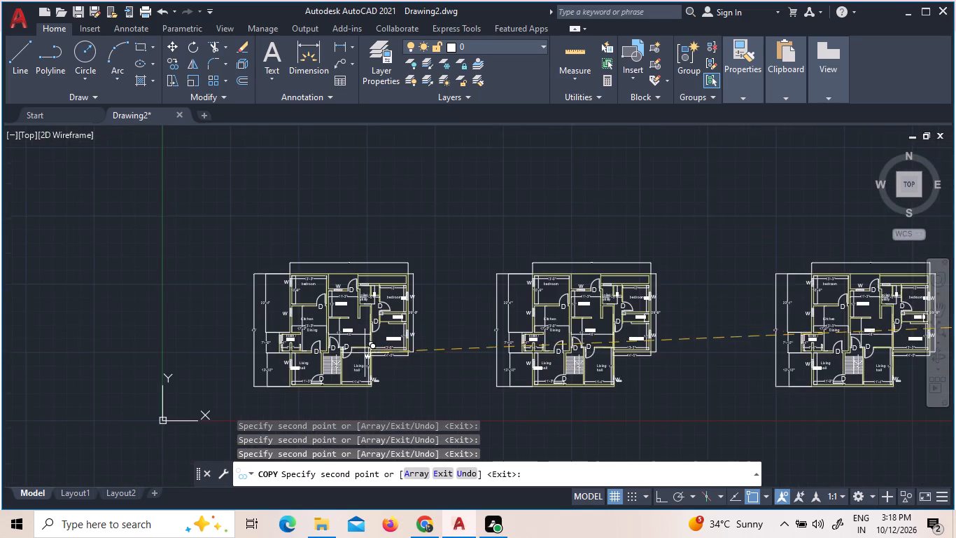
scroll(389, 374, "up", 2)
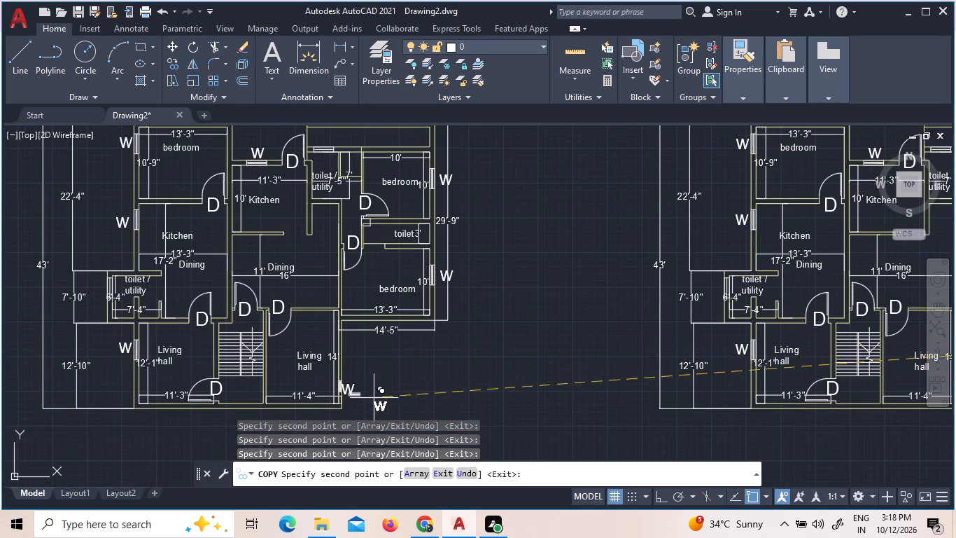
key("Escape")
Copy the V above the second-from-east plan's north toilet/utility window to the same window of the third-from-east plan.
scroll(432, 408, "down", 2)
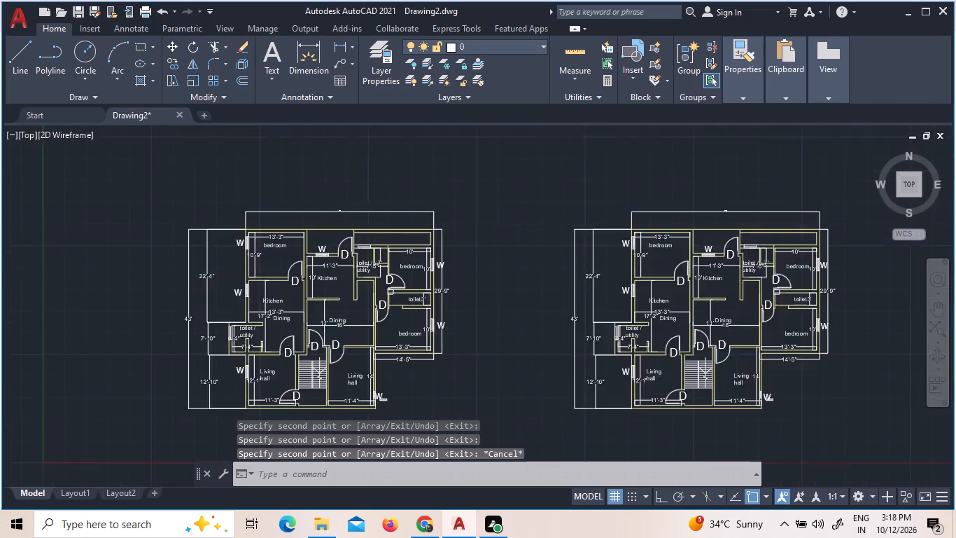
scroll(423, 411, "down", 2)
scroll(779, 432, "up", 3)
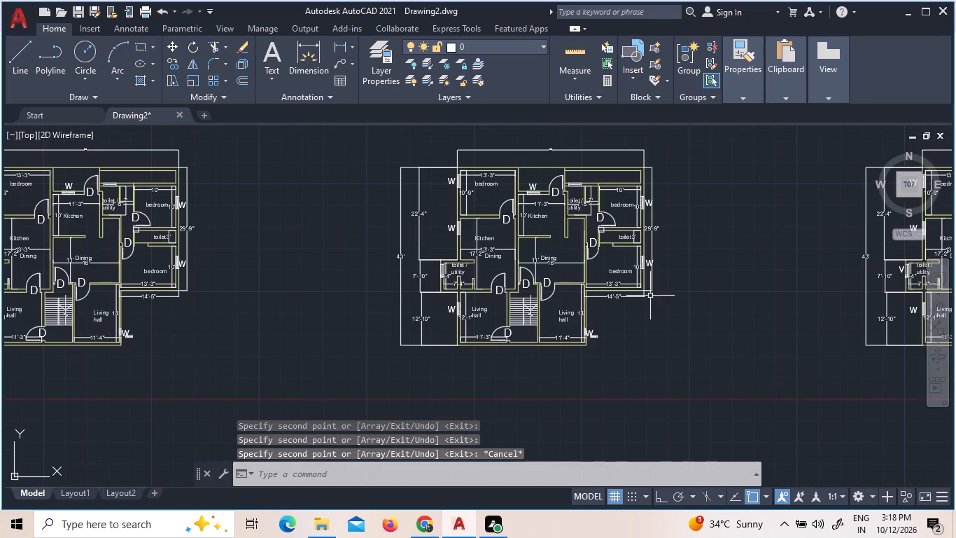
scroll(619, 280, "down", 2)
scroll(819, 279, "up", 2)
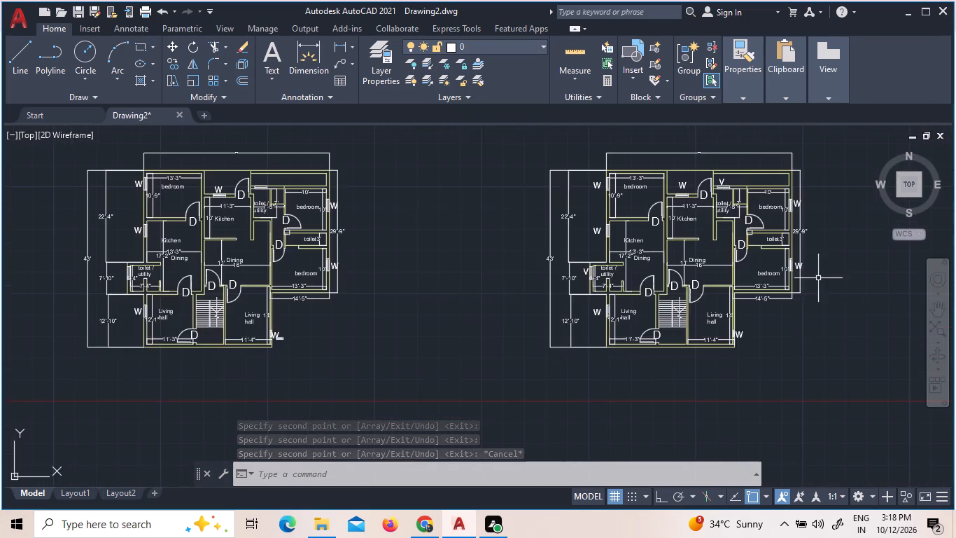
scroll(782, 252, "up", 1)
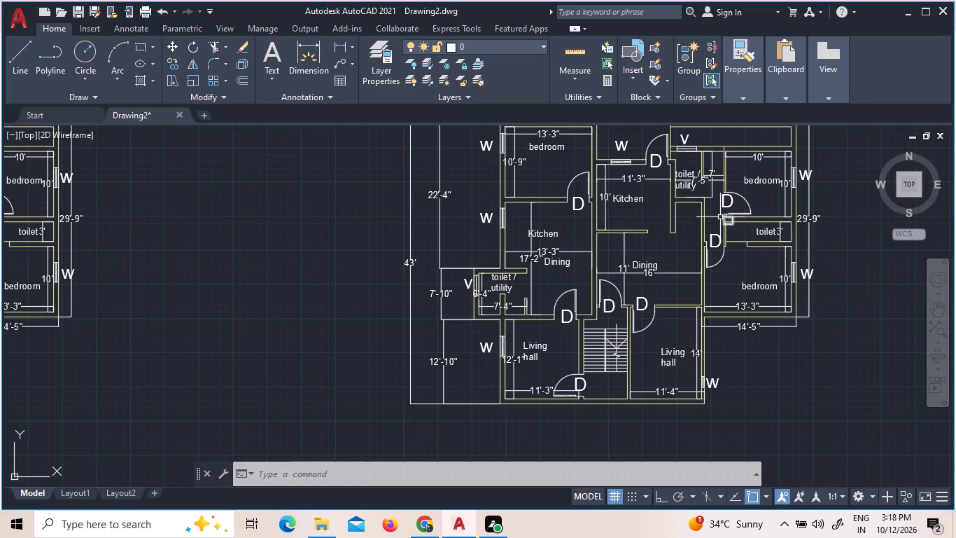
left_click(687, 139)
right_click(696, 139)
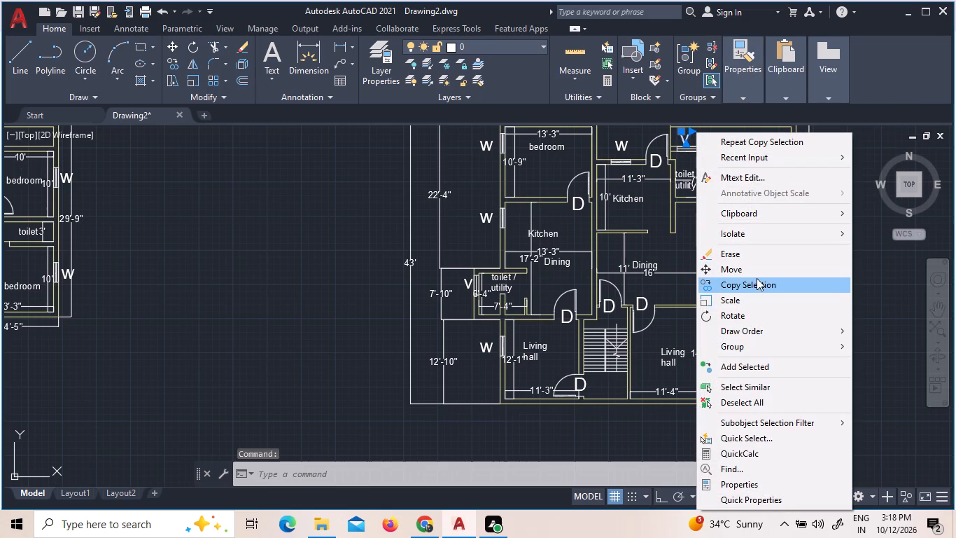
left_click(757, 278)
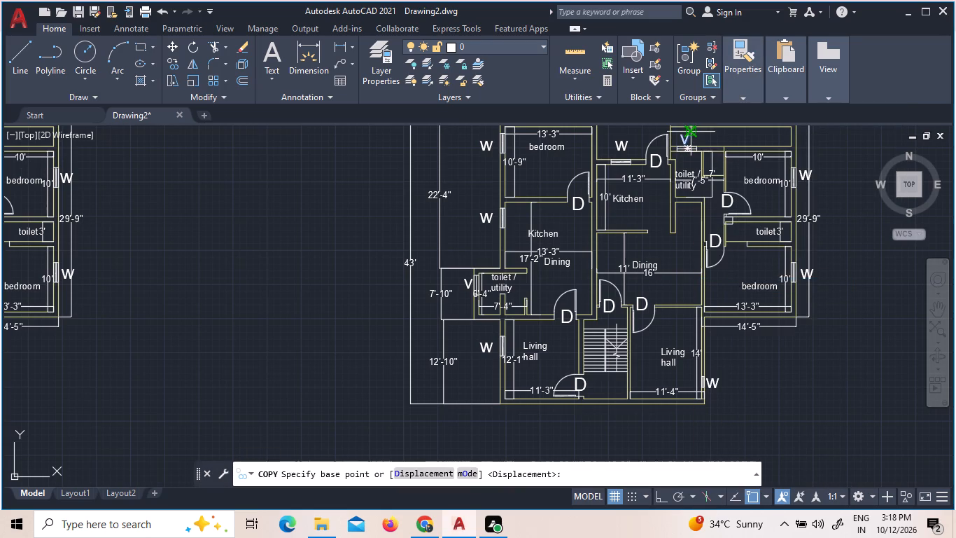
left_click(687, 134)
scroll(523, 188, "down", 2)
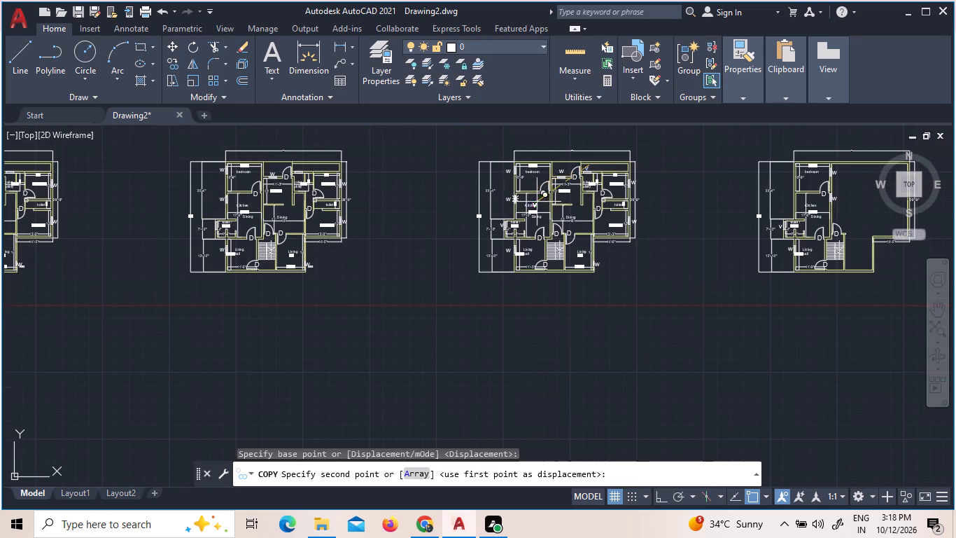
scroll(298, 165, "up", 3)
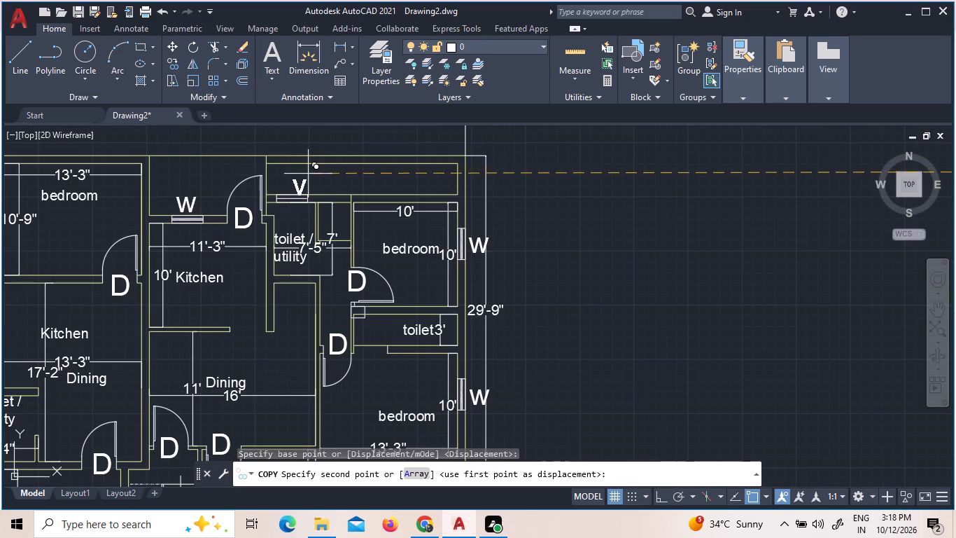
left_click(302, 171)
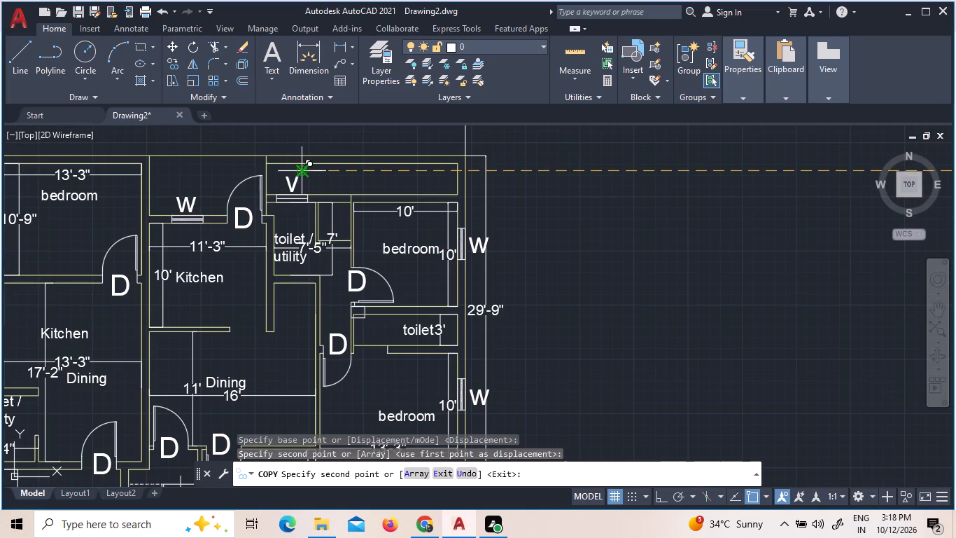
Place a V copy just outside the third-from-east plan's west toilet/utility window.
scroll(302, 259, "down", 3)
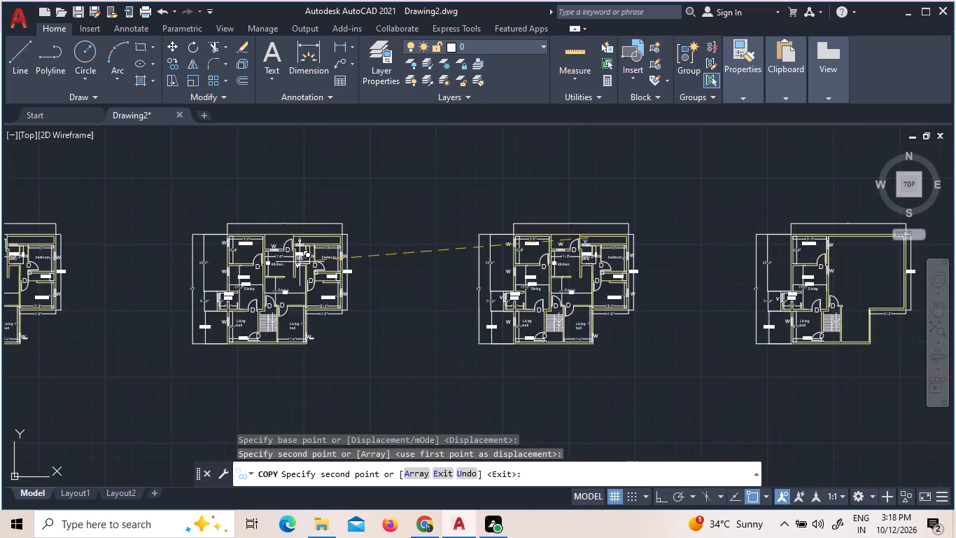
scroll(299, 265, "down", 1)
scroll(265, 302, "up", 2)
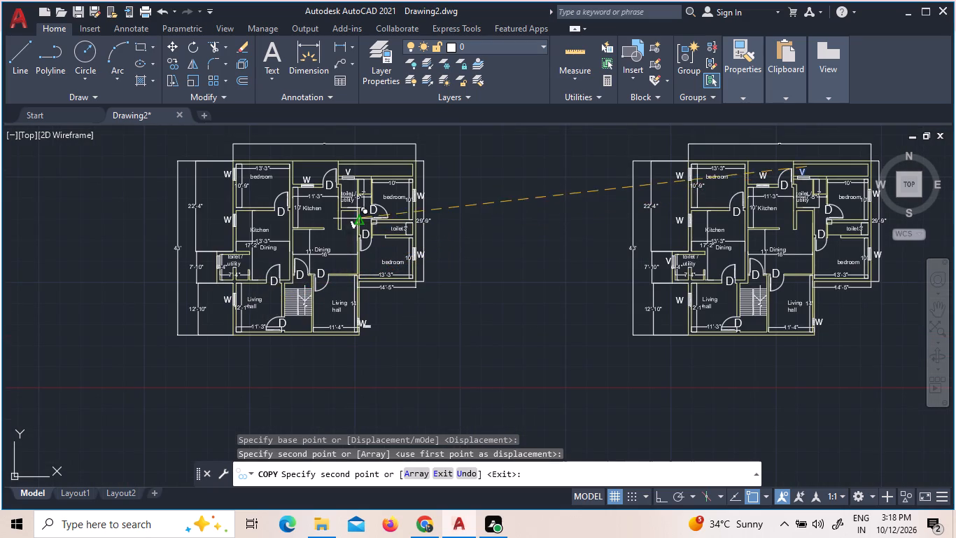
scroll(360, 210, "up", 1)
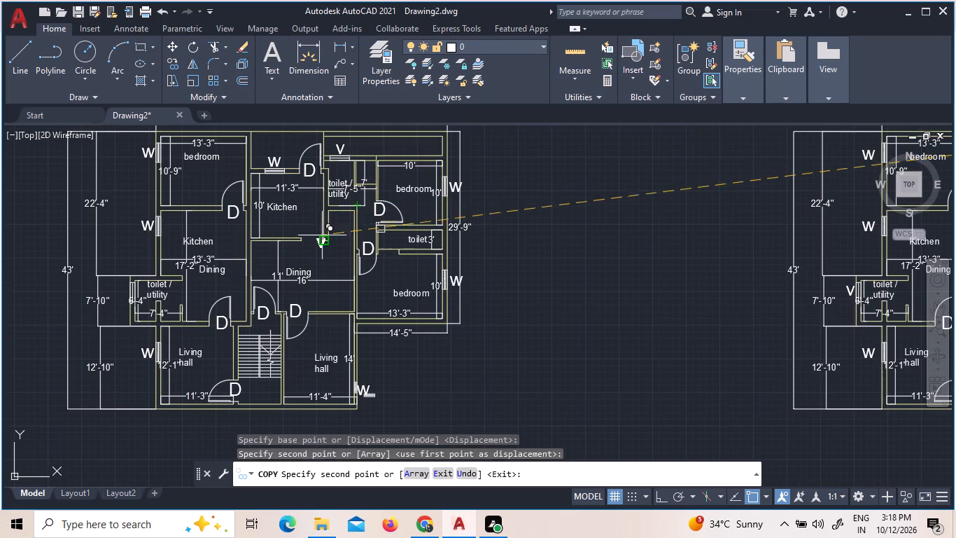
scroll(124, 286, "up", 4)
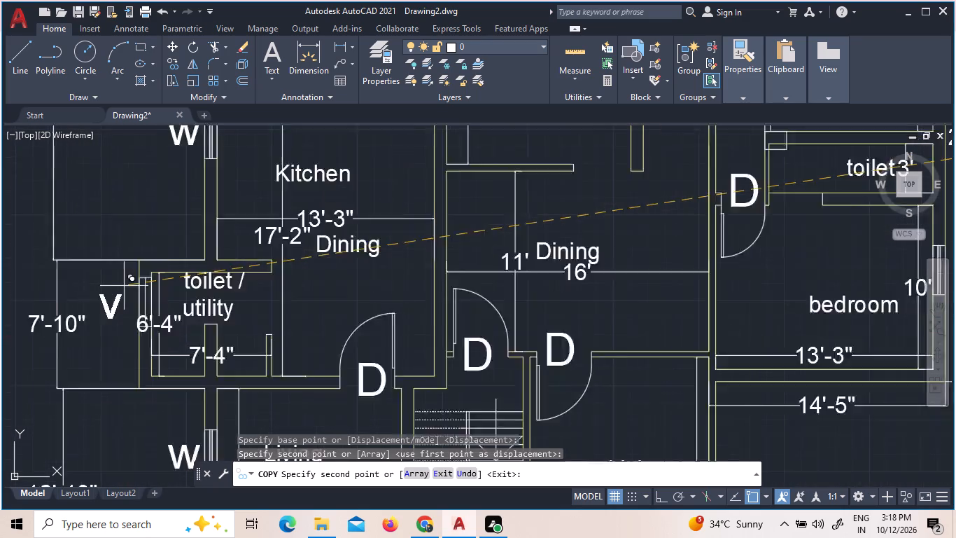
left_click(141, 277)
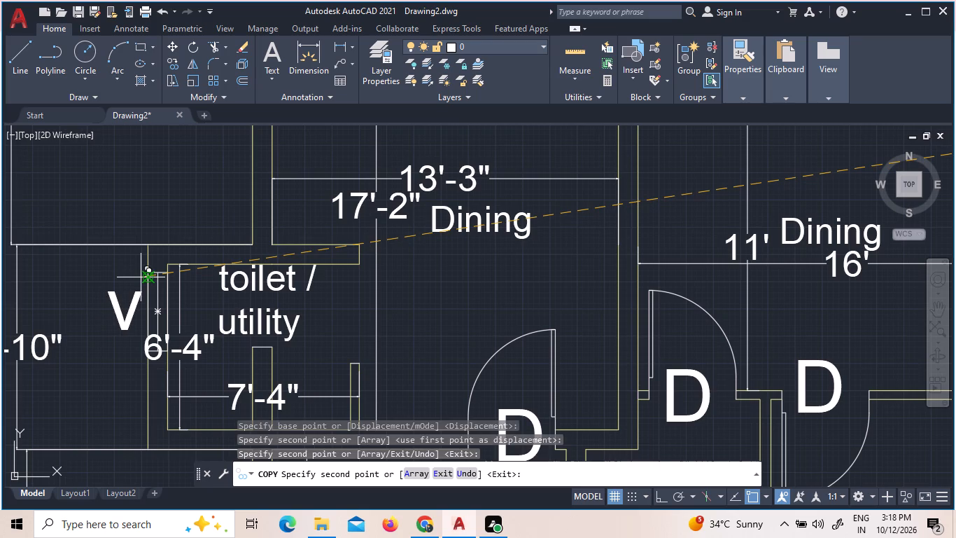
Place a V copy just above the fourth-from-east plan's north toilet/utility window.
scroll(141, 277, "down", 6)
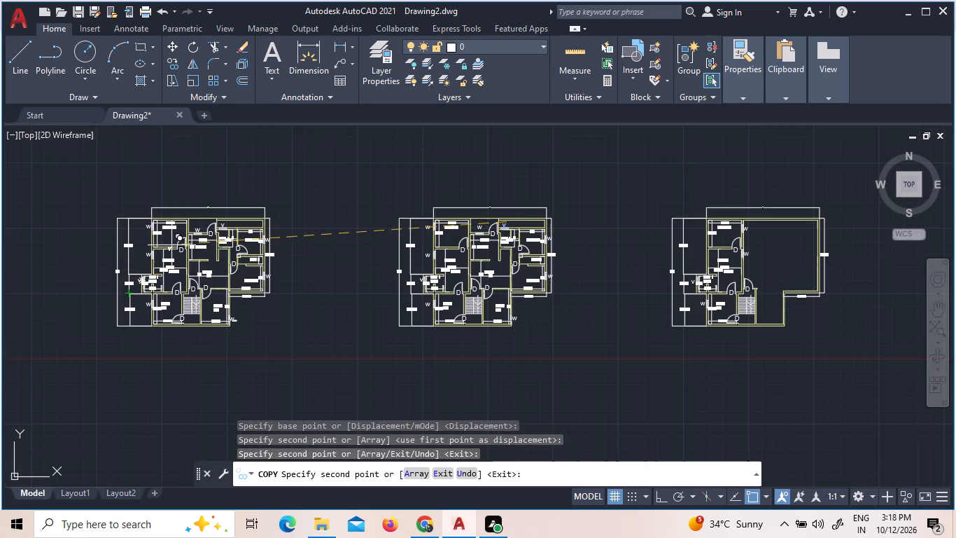
scroll(206, 219, "up", 2)
scroll(237, 241, "down", 2)
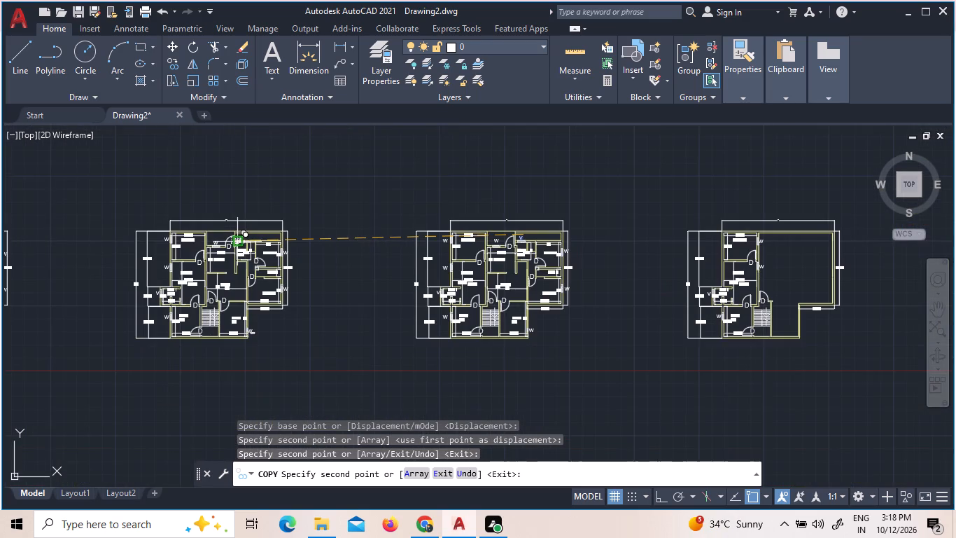
scroll(232, 251, "down", 3)
scroll(93, 256, "up", 3)
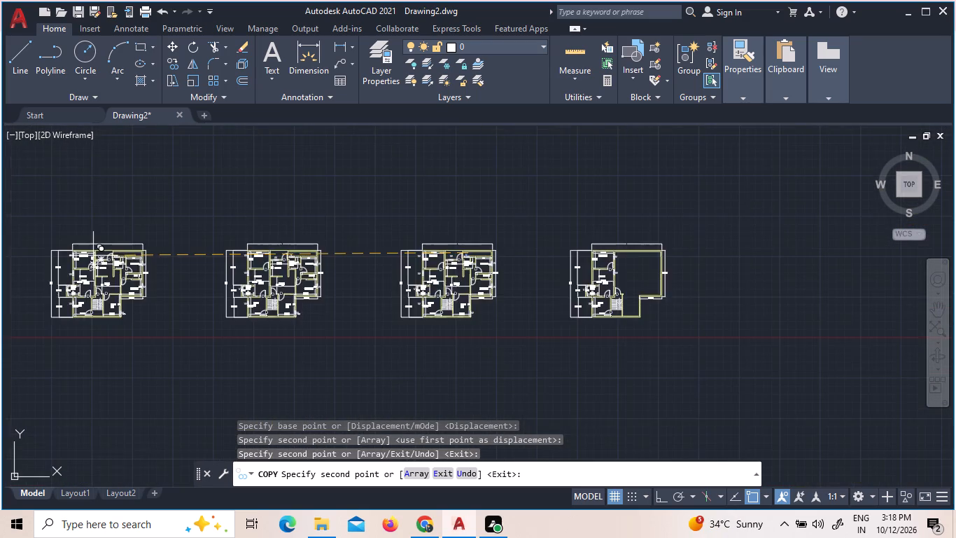
scroll(111, 246, "up", 2)
scroll(167, 262, "up", 3)
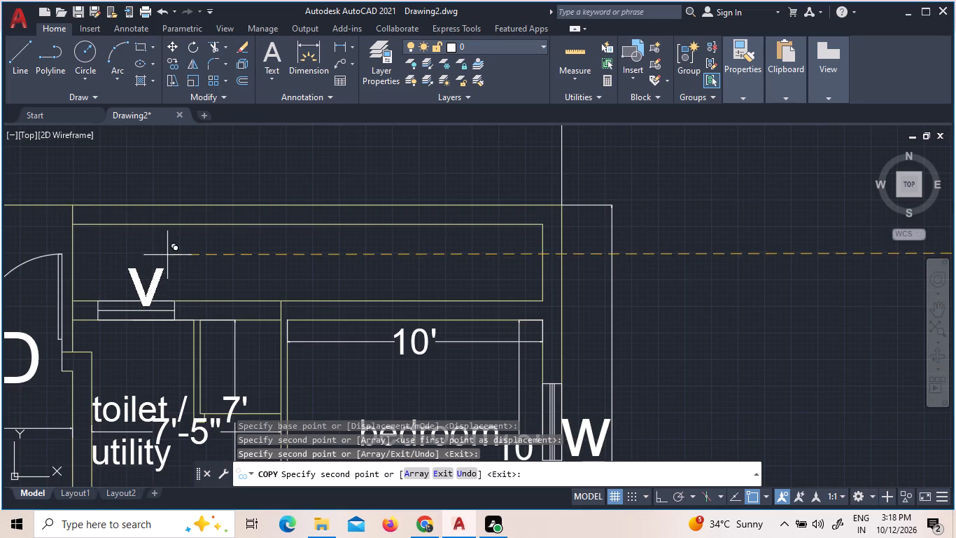
left_click(161, 246)
Place a V copy just outside the fourth-from-east plan's west toilet/utility window.
scroll(161, 246, "down", 5)
scroll(77, 317, "up", 3)
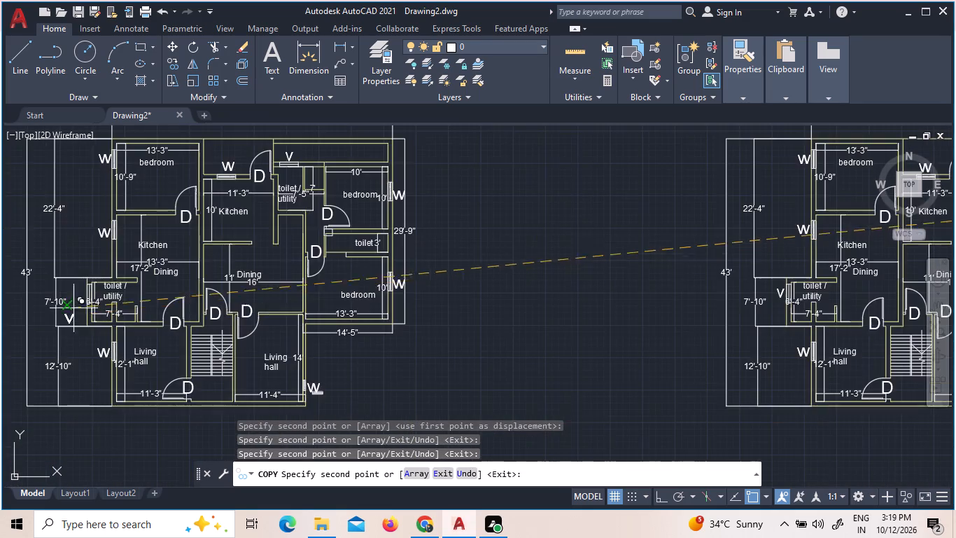
scroll(85, 286, "up", 3)
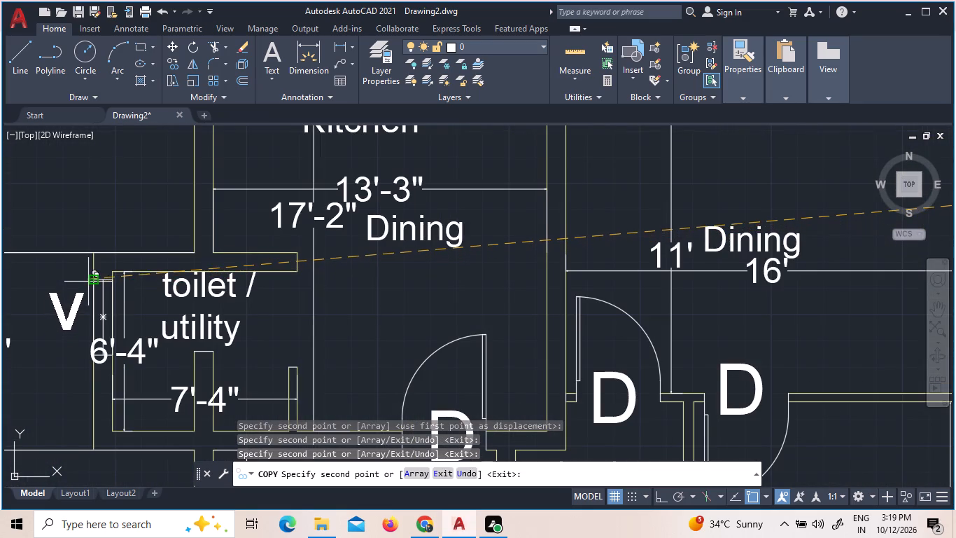
left_click(86, 292)
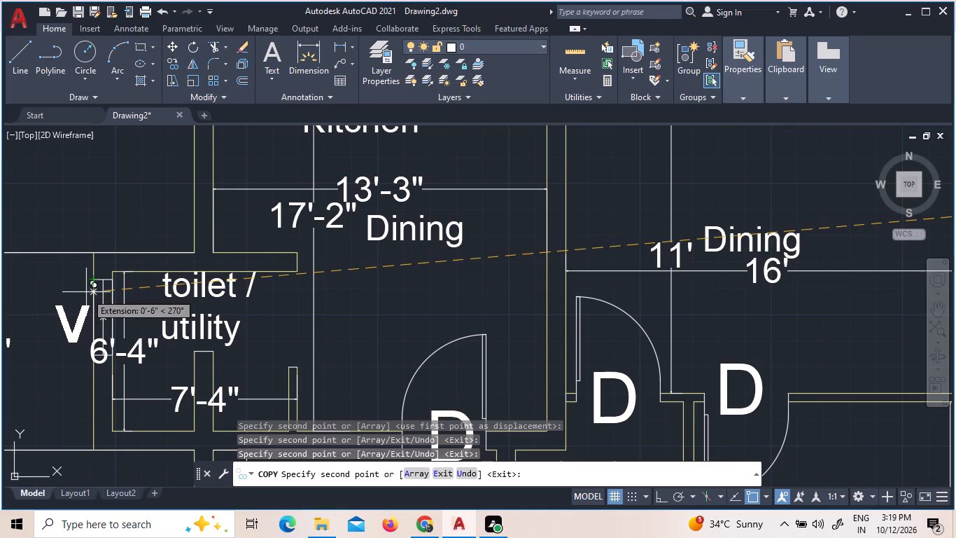
Place a V copy just above the second-from-west plan's north toilet/utility window.
scroll(139, 299, "down", 8)
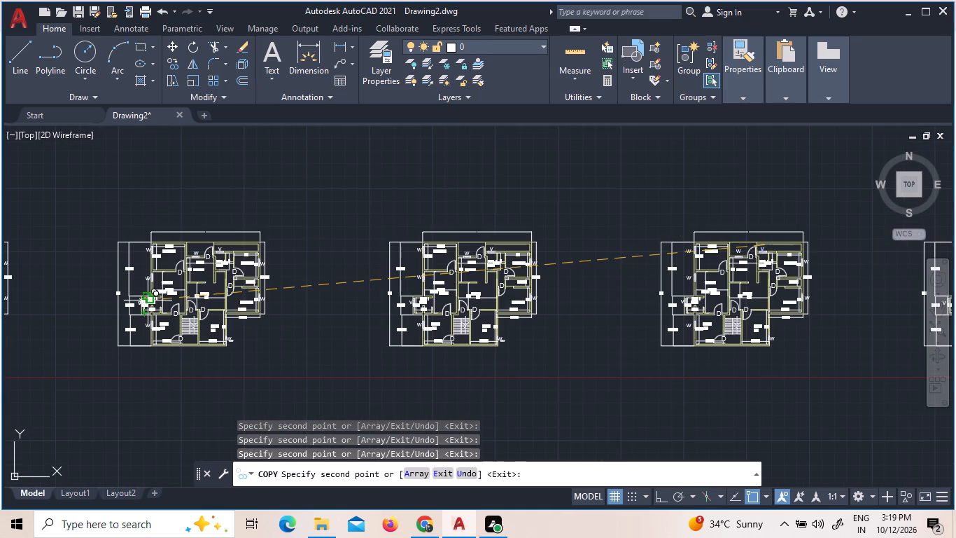
scroll(22, 268, "up", 2)
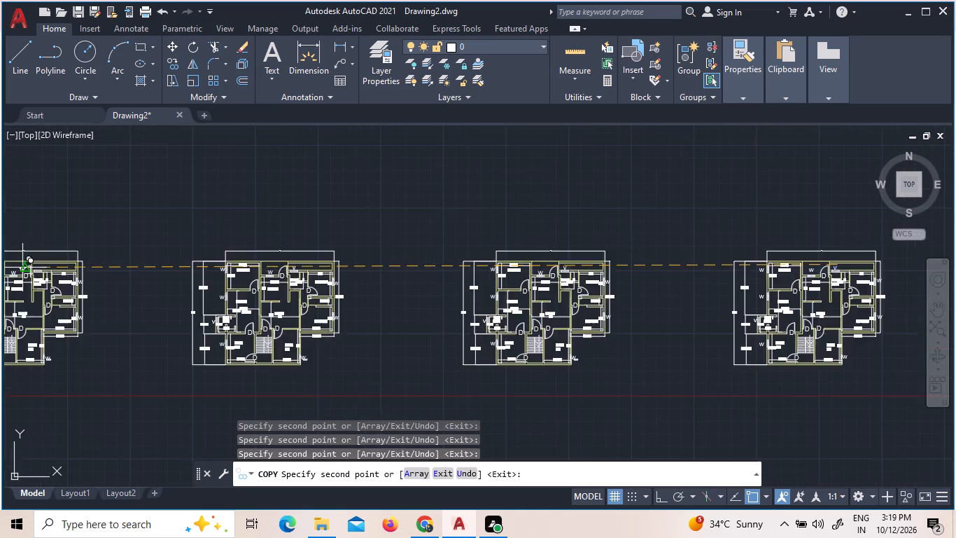
scroll(13, 268, "up", 4)
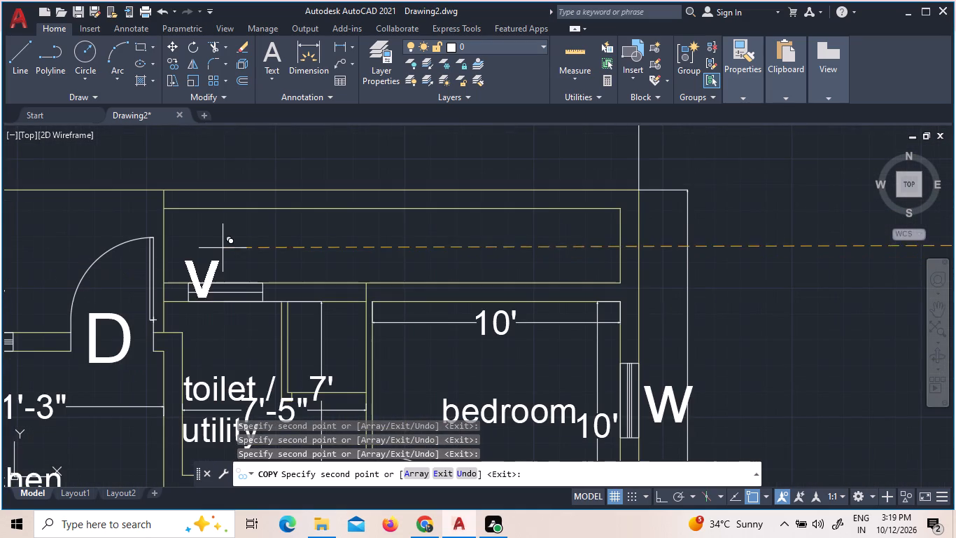
left_click(244, 227)
Place a V copy just outside the second-from-west plan's west toilet/utility window.
scroll(247, 234, "down", 2)
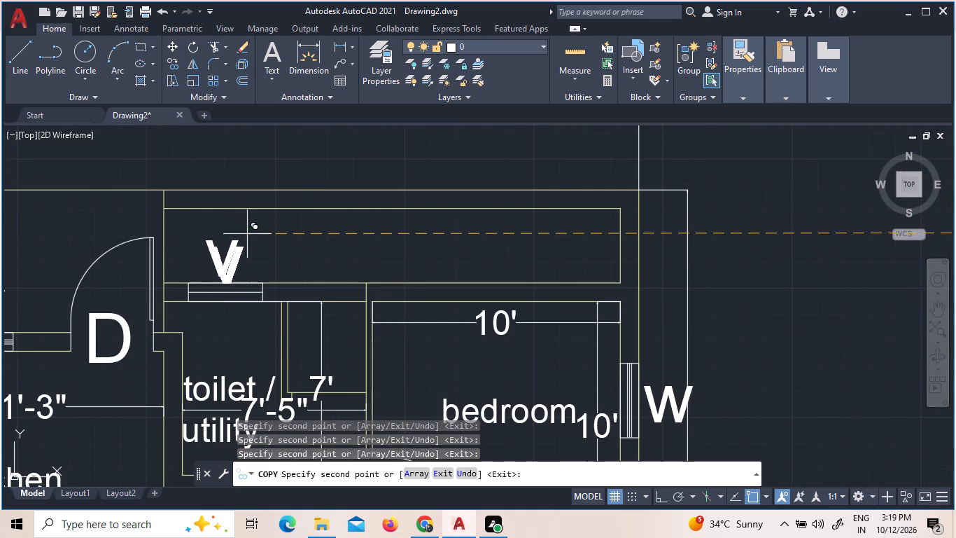
scroll(247, 234, "down", 2)
scroll(106, 317, "up", 2)
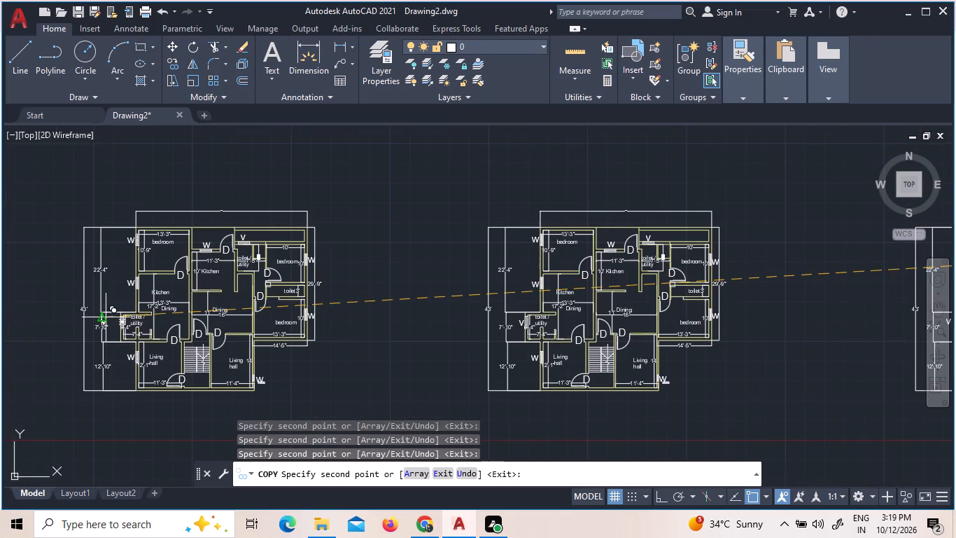
scroll(132, 324, "up", 1)
left_click(149, 321)
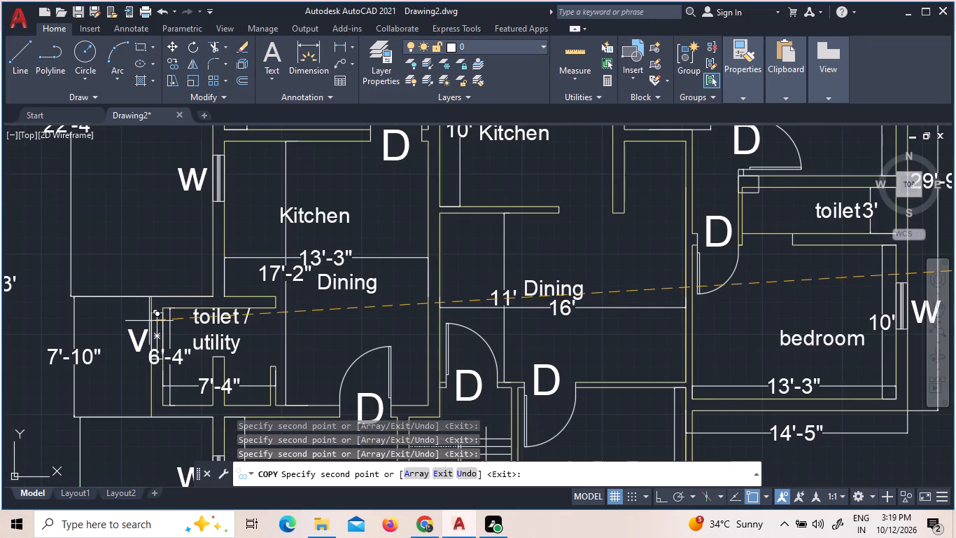
Place a V copy just above the westernmost plan's north toilet/utility window.
scroll(244, 341, "down", 5)
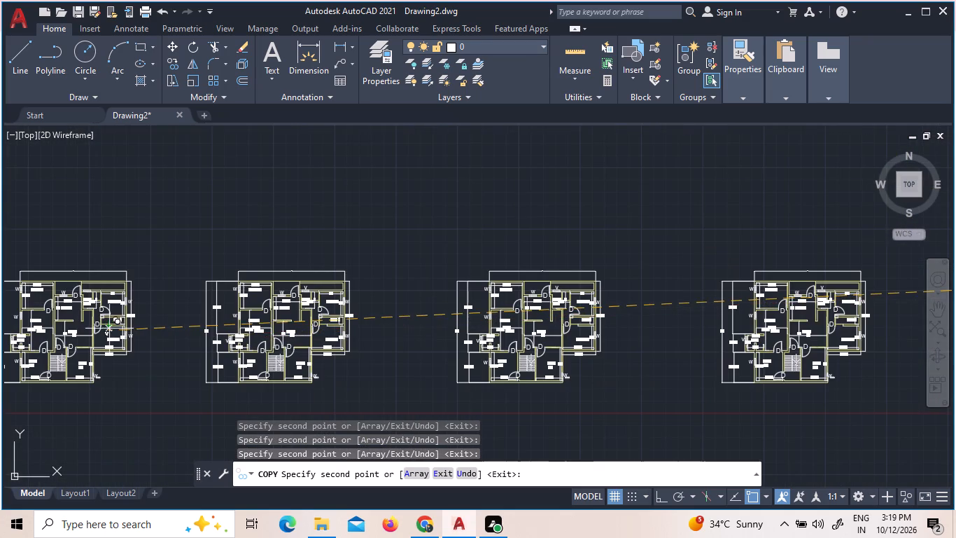
scroll(91, 288, "up", 6)
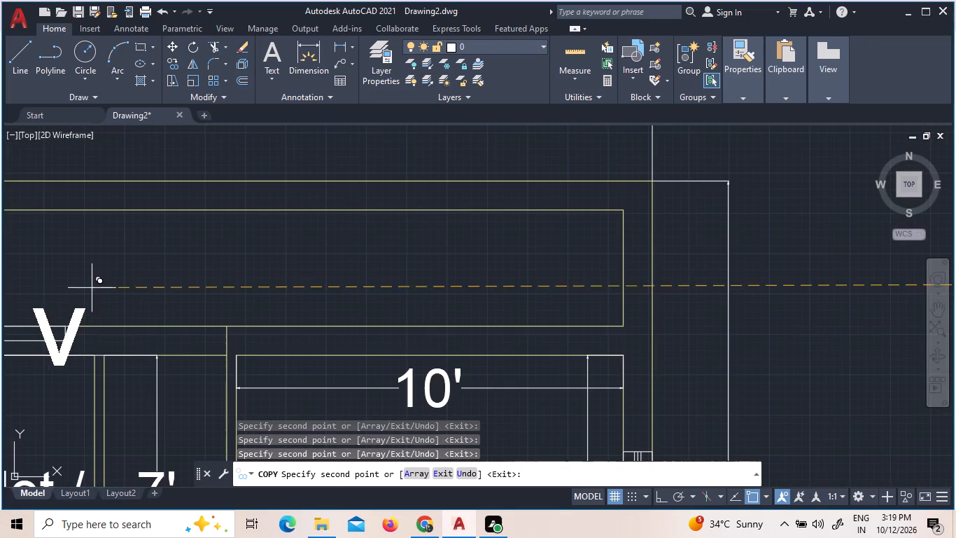
left_click(48, 241)
Place a V copy just outside the westernmost plan's west toilet/utility window and end the copy.
scroll(116, 237, "down", 6)
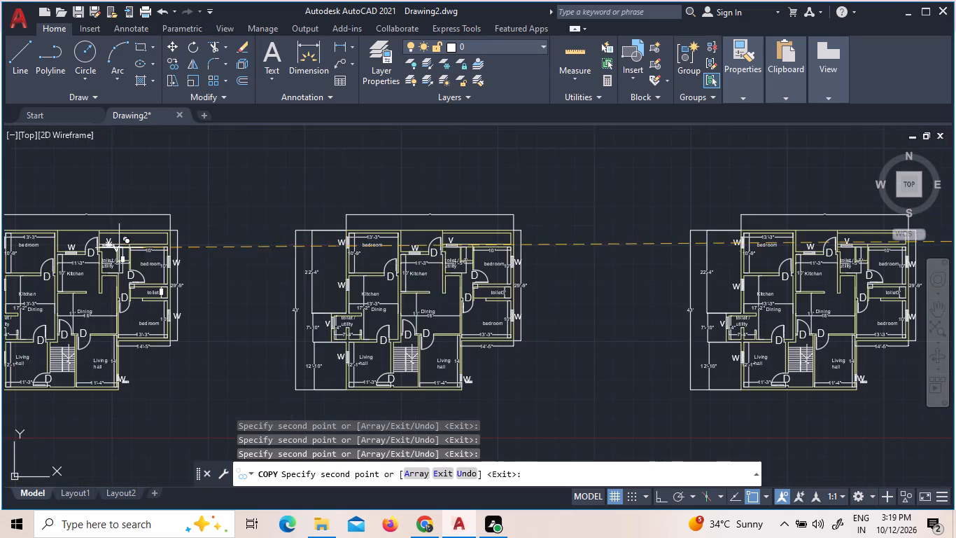
scroll(84, 286, "down", 2)
scroll(17, 311, "up", 2)
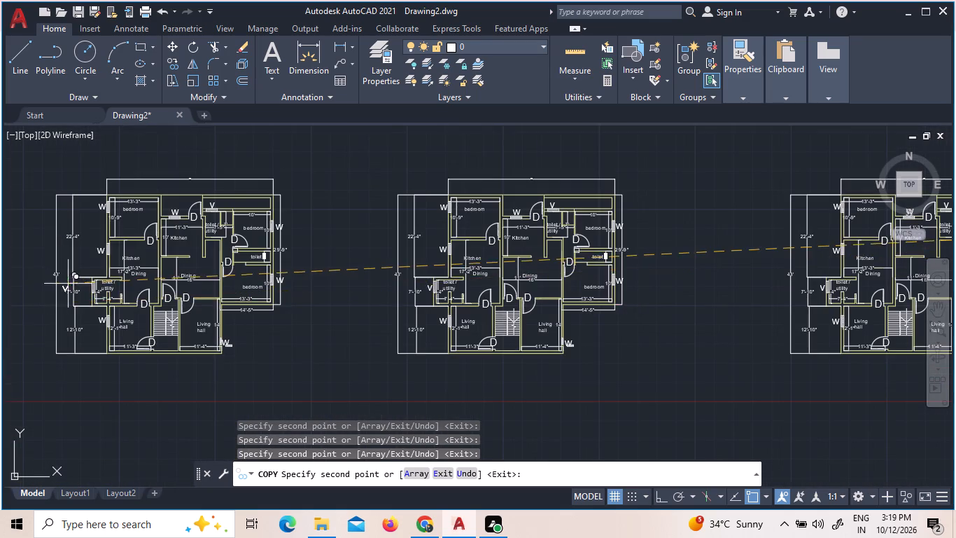
scroll(76, 284, "up", 6)
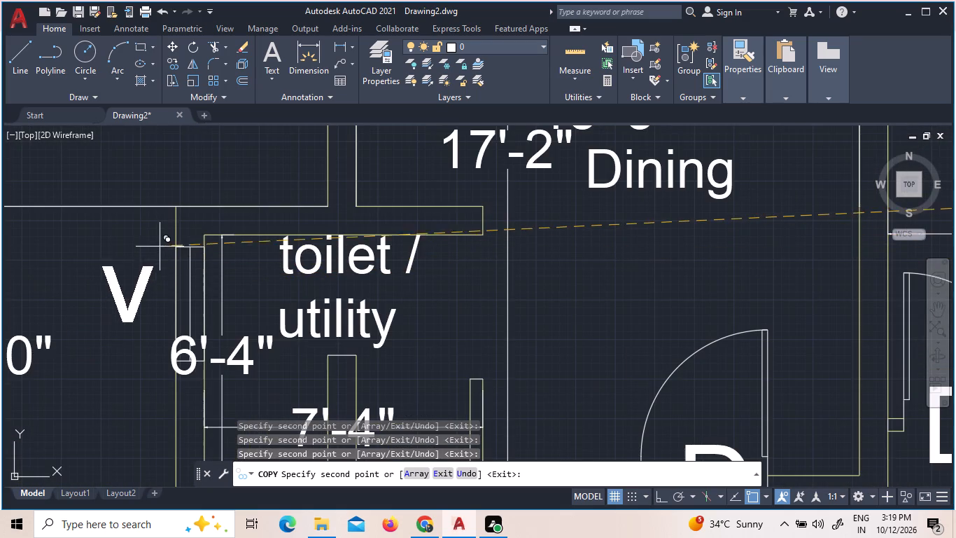
left_click(166, 251)
scroll(174, 298, "down", 9)
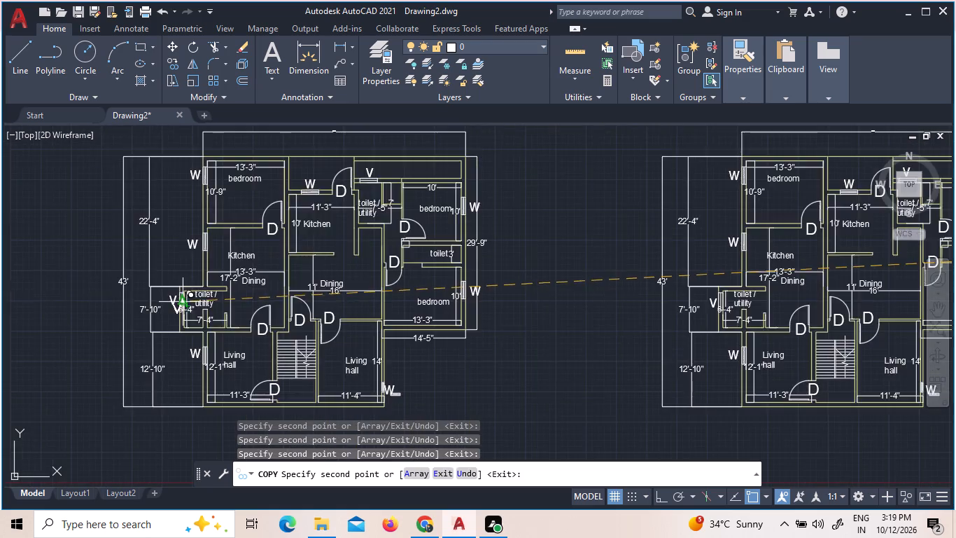
scroll(203, 321, "down", 2)
scroll(304, 315, "up", 3)
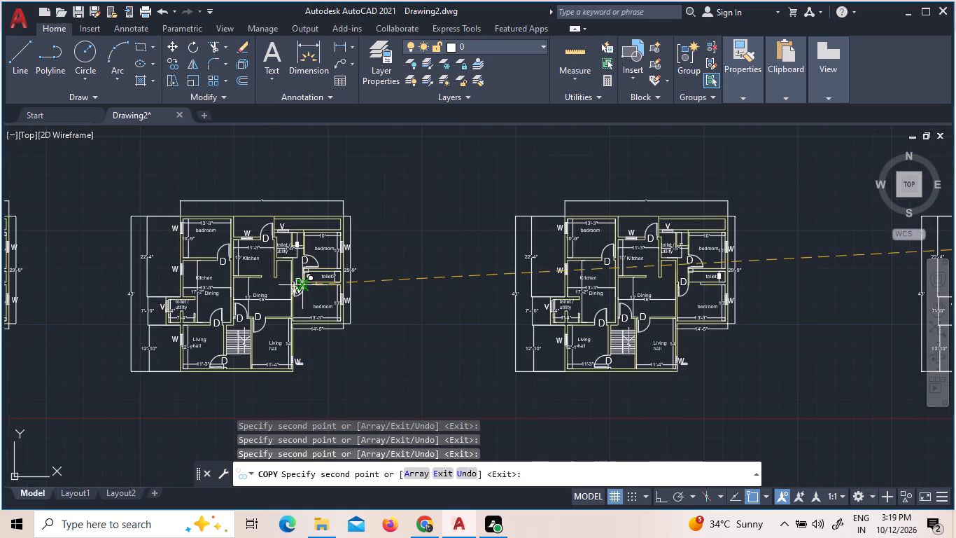
scroll(300, 285, "up", 2)
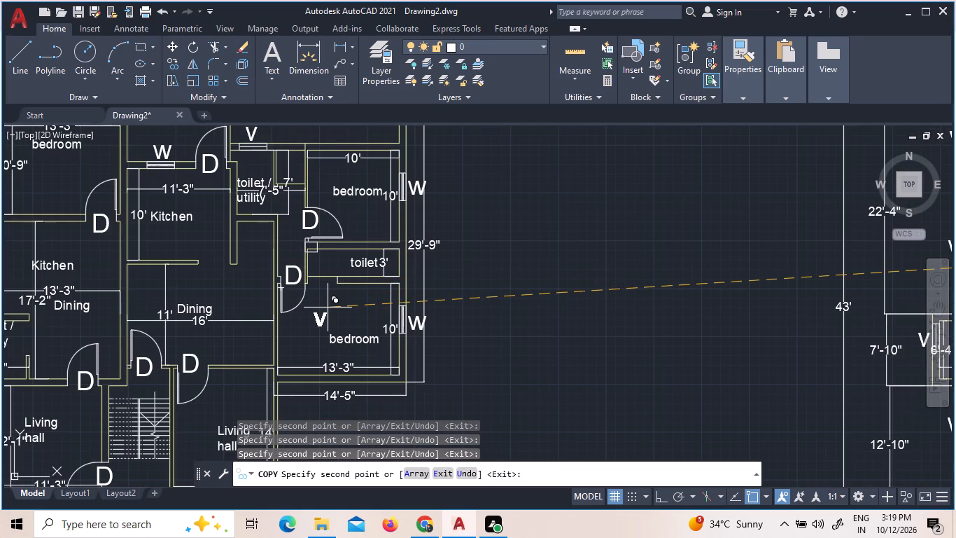
scroll(328, 310, "down", 1)
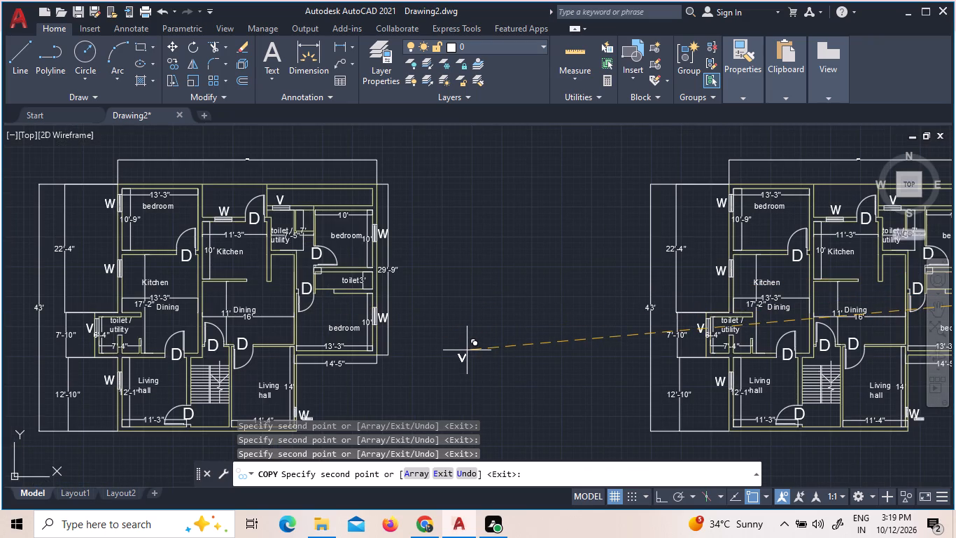
scroll(659, 377, "down", 2)
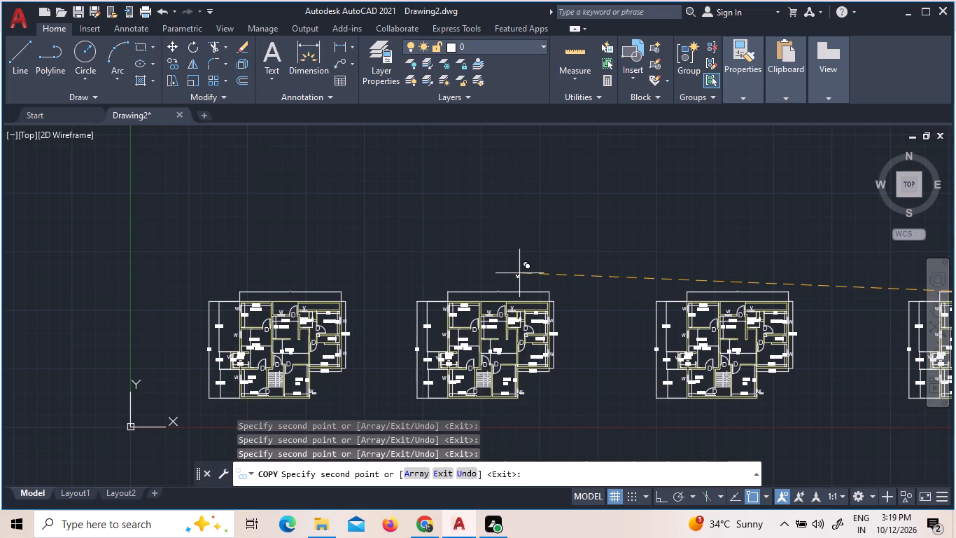
key("Escape")
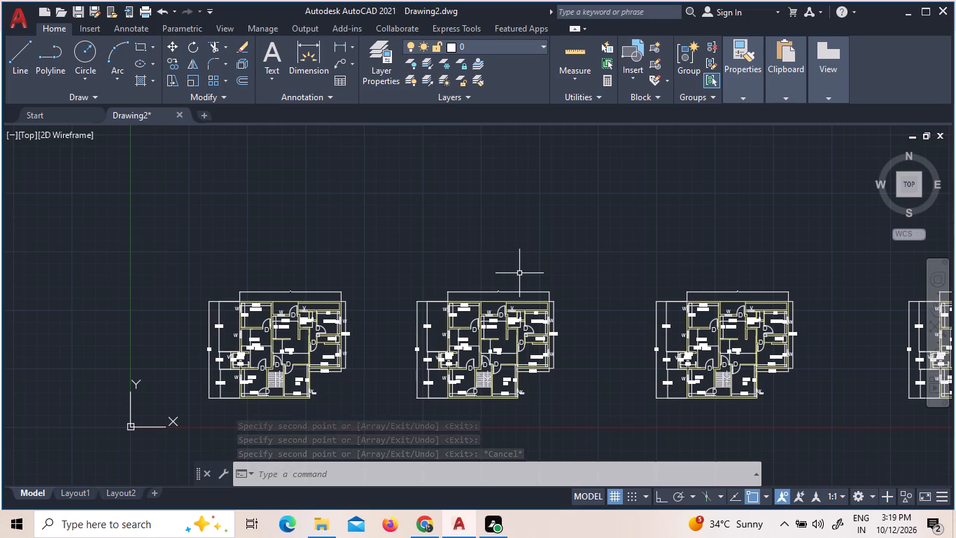
Examine the floor plan copies from the westernmost to the easternmost, checking their door and window labels.
scroll(242, 308, "up", 3)
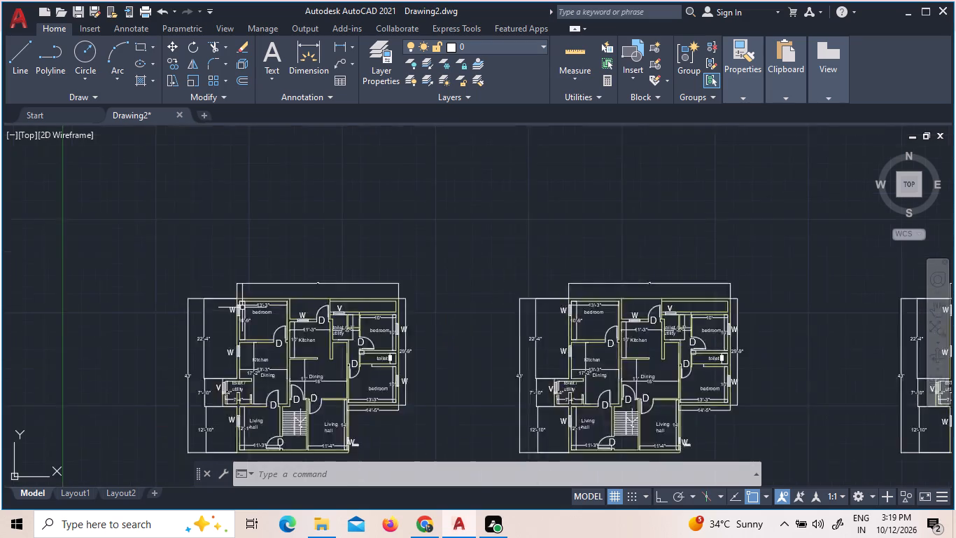
scroll(302, 312, "up", 4)
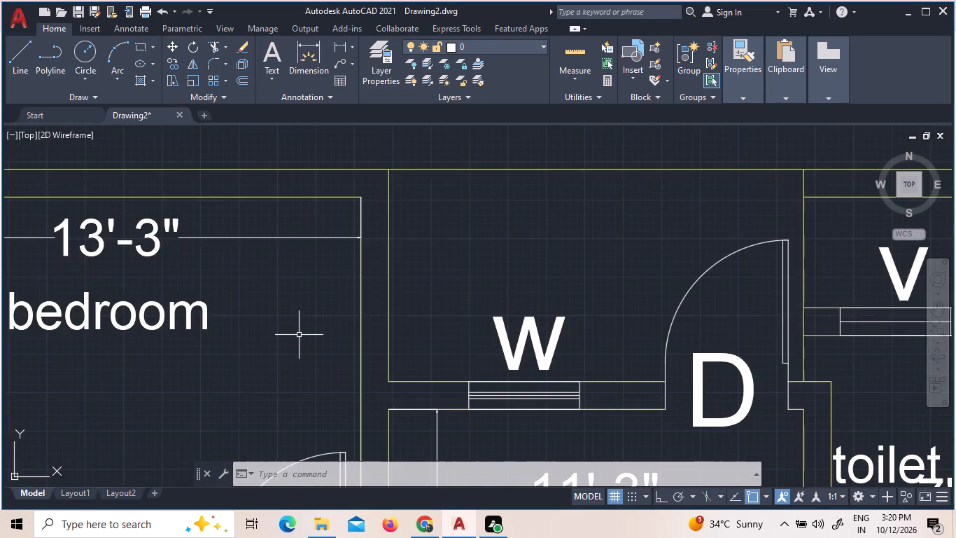
scroll(300, 334, "down", 8)
scroll(338, 362, "up", 3)
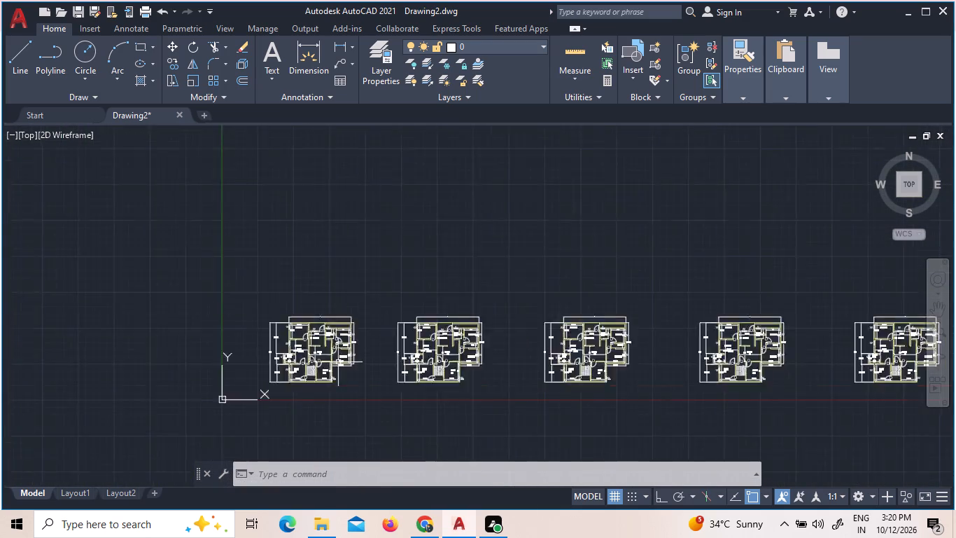
scroll(335, 366, "up", 2)
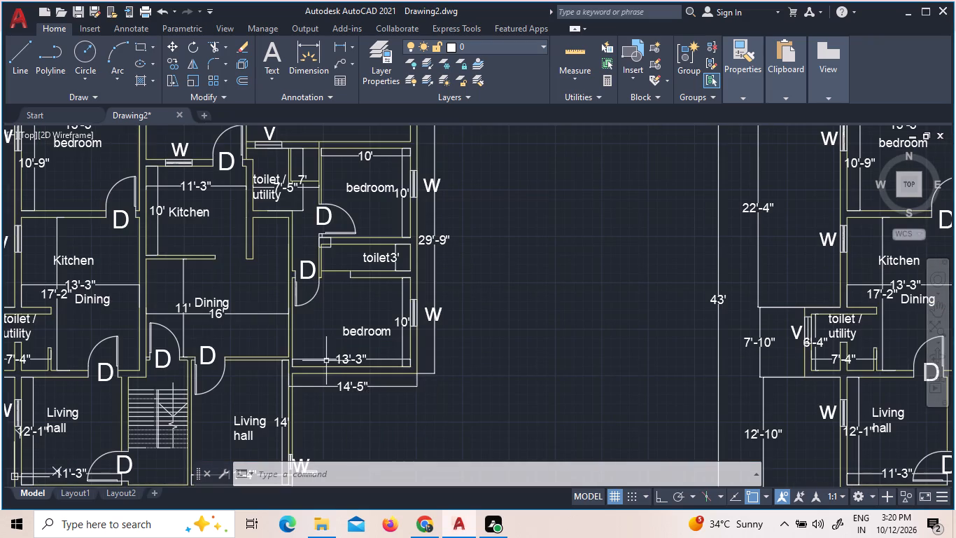
scroll(321, 357, "down", 2)
scroll(687, 375, "down", 1)
scroll(664, 373, "up", 2)
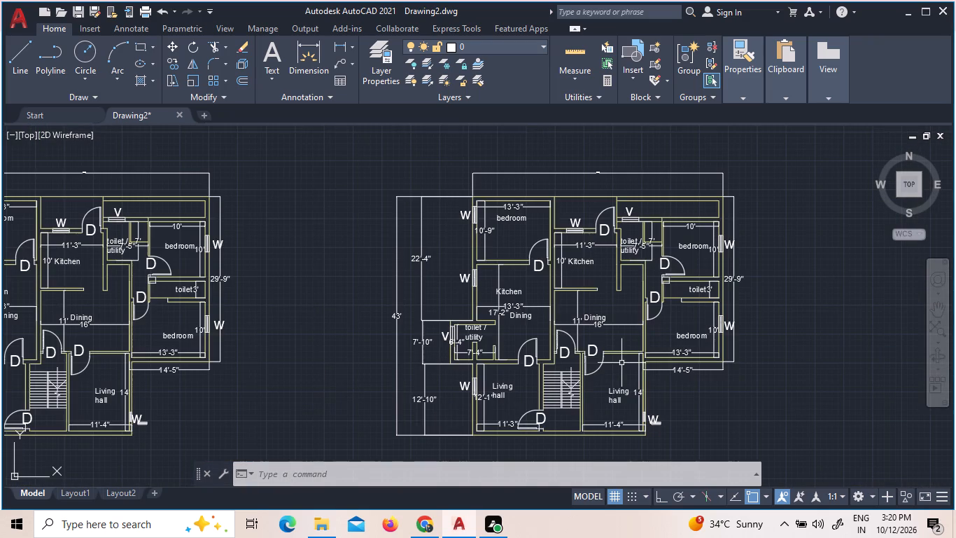
middle_click_drag(621, 366, 412, 278)
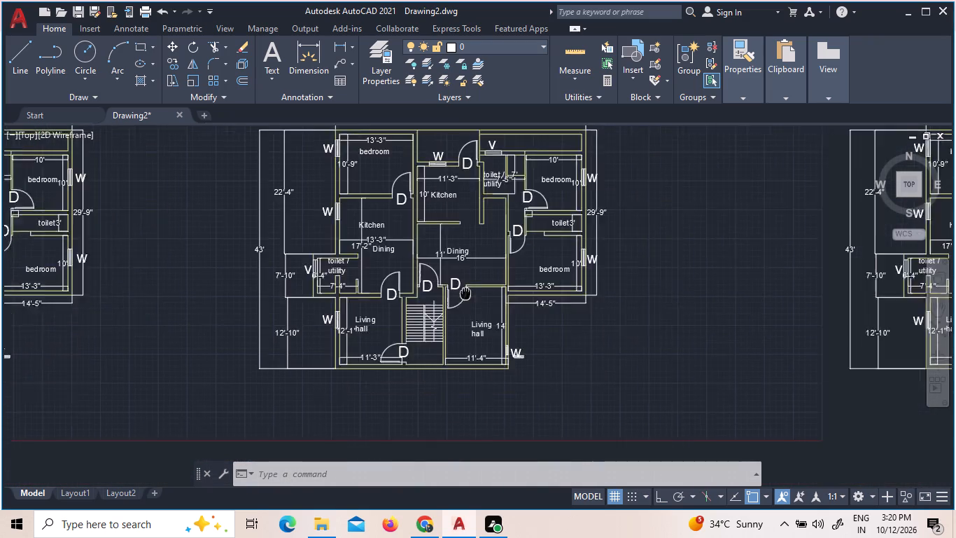
middle_click_drag(412, 278, 38, 333)
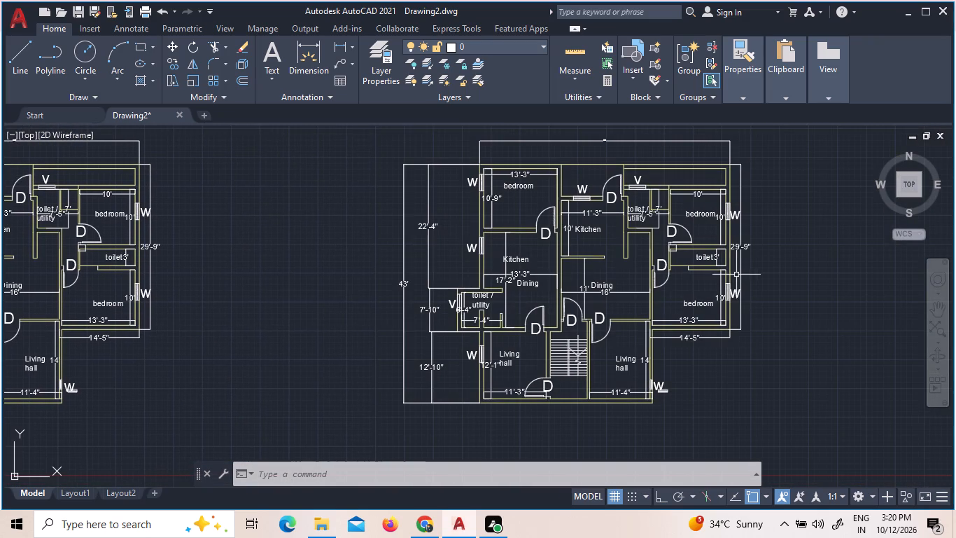
scroll(729, 293, "up", 1)
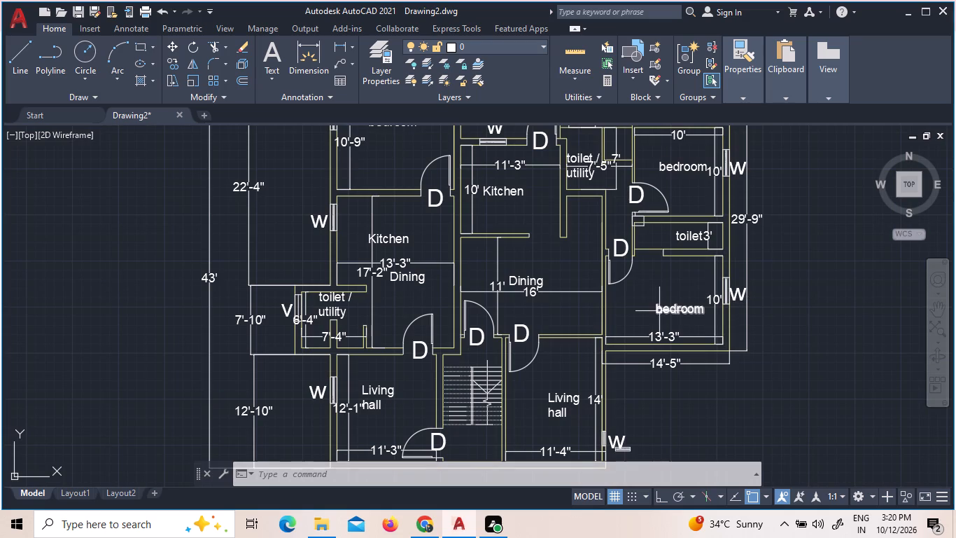
scroll(589, 319, "down", 1)
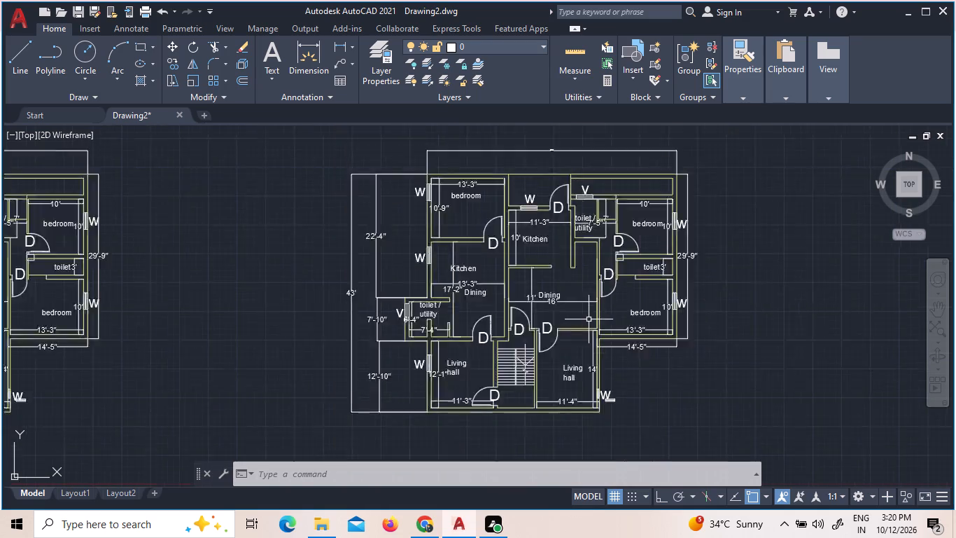
scroll(589, 319, "down", 4)
scroll(902, 319, "up", 1)
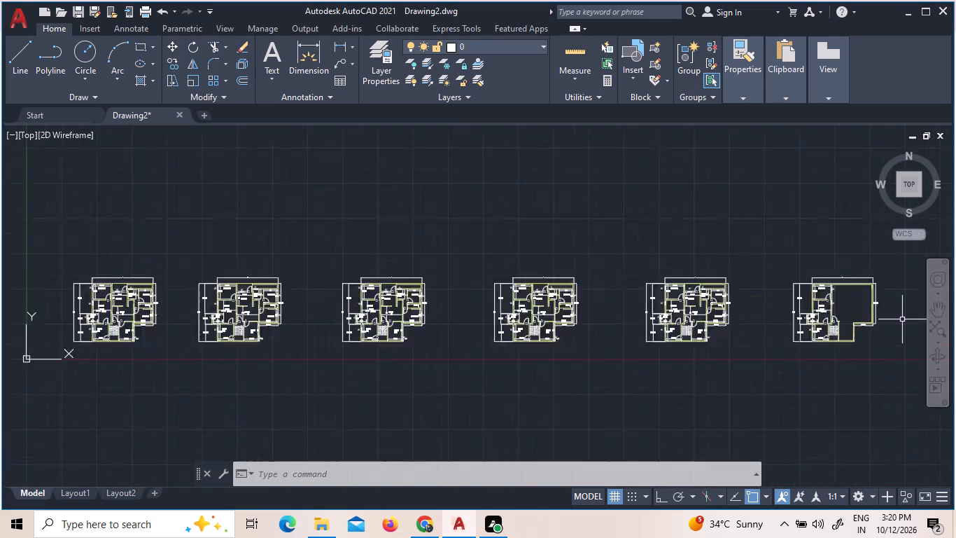
scroll(902, 319, "up", 3)
scroll(652, 336, "up", 2)
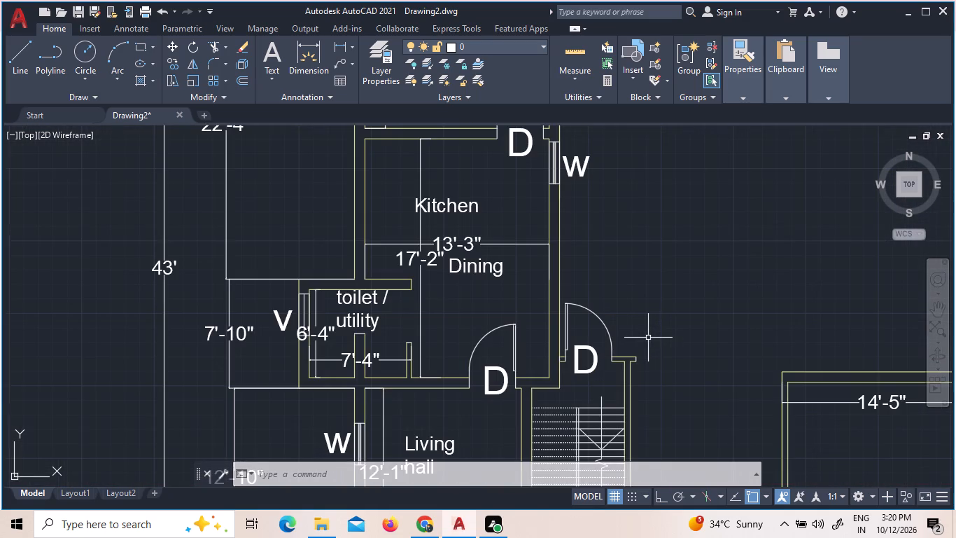
scroll(648, 338, "down", 1)
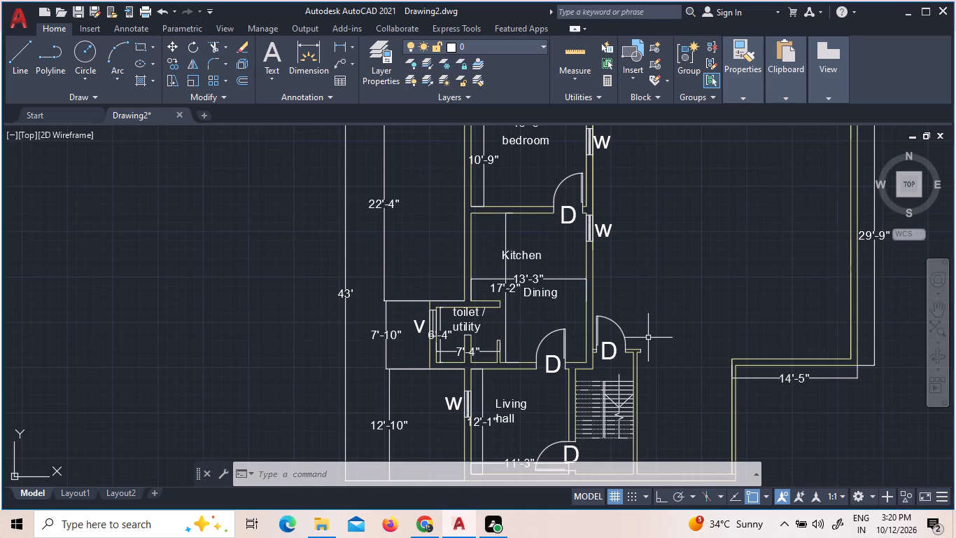
scroll(648, 338, "down", 2)
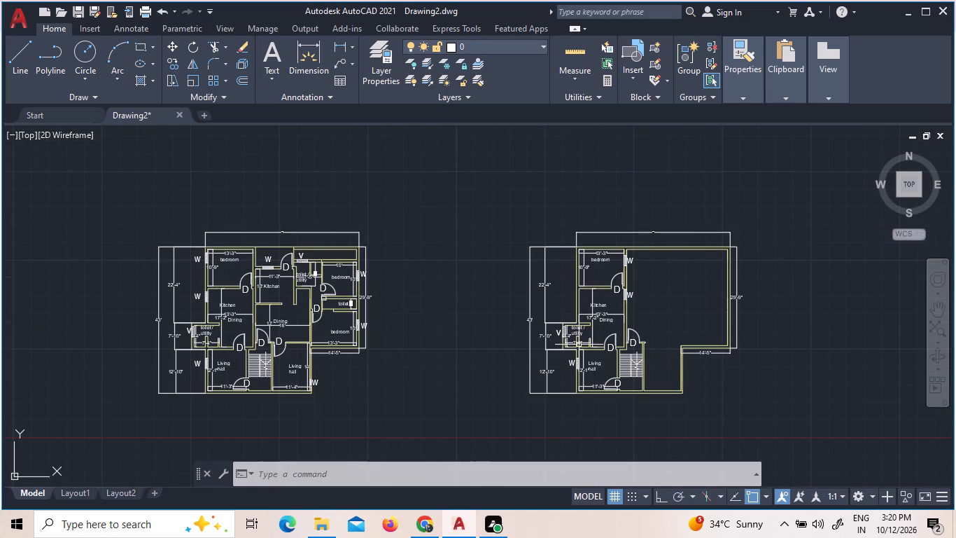
scroll(450, 343, "down", 2)
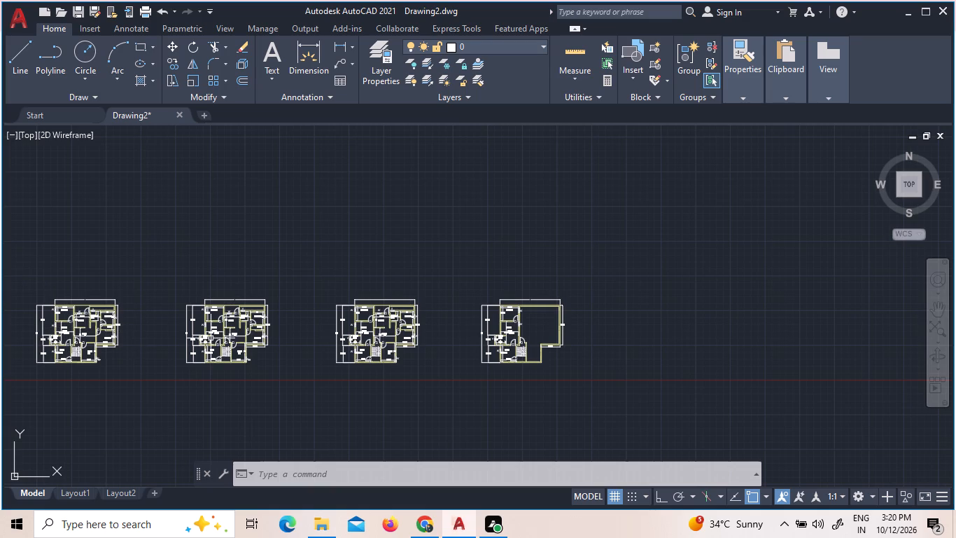
scroll(523, 361, "up", 5)
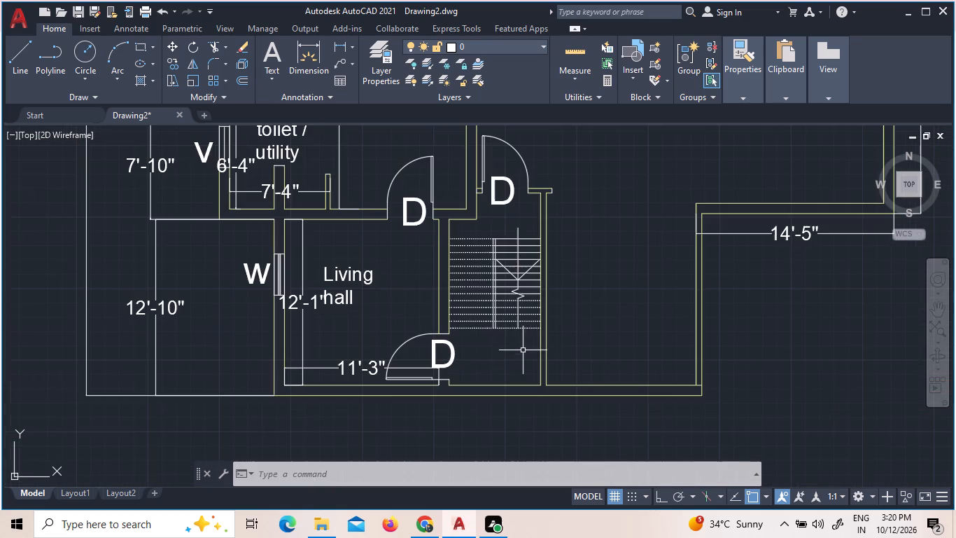
Select the staircase, the living hall name and the living hall window's W label in the easternmost plan.
left_click(521, 340)
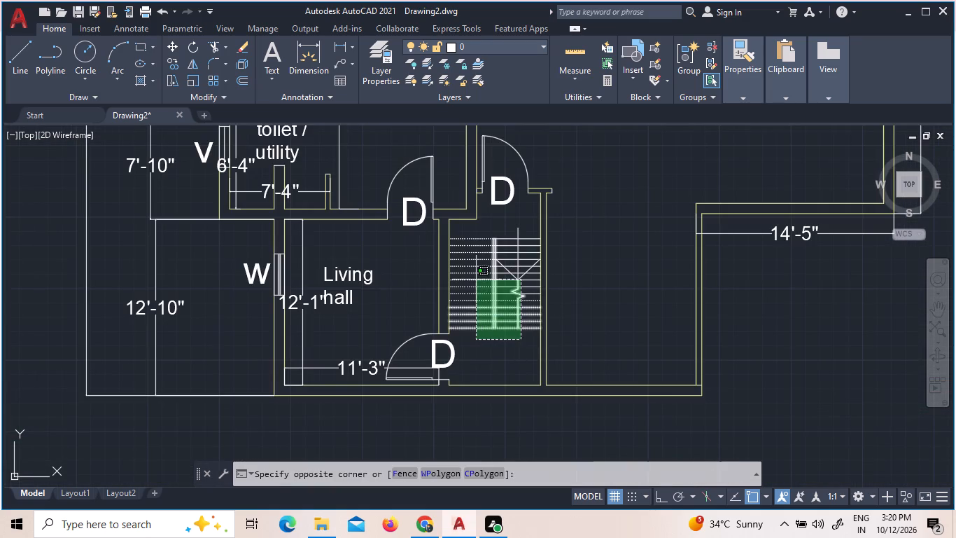
left_click(474, 231)
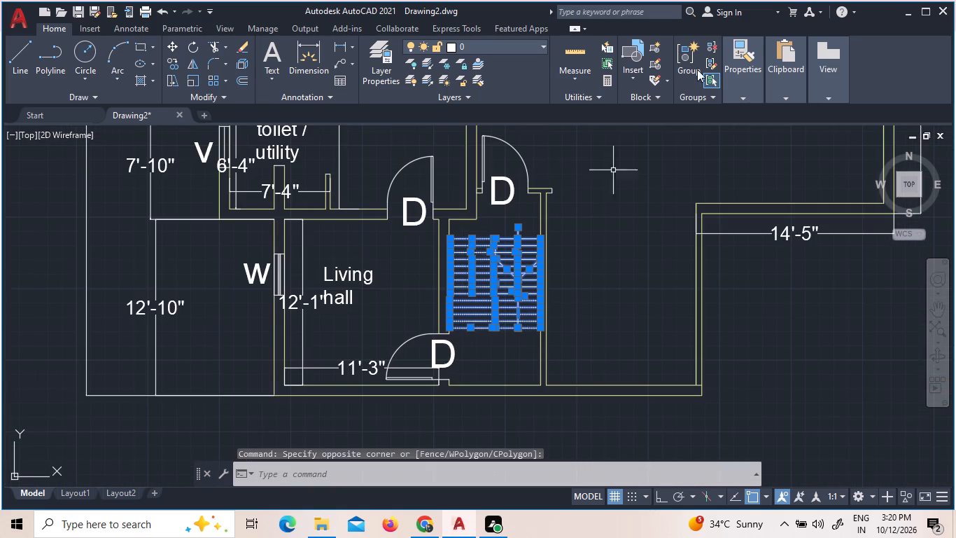
left_click(258, 278)
left_click(337, 272)
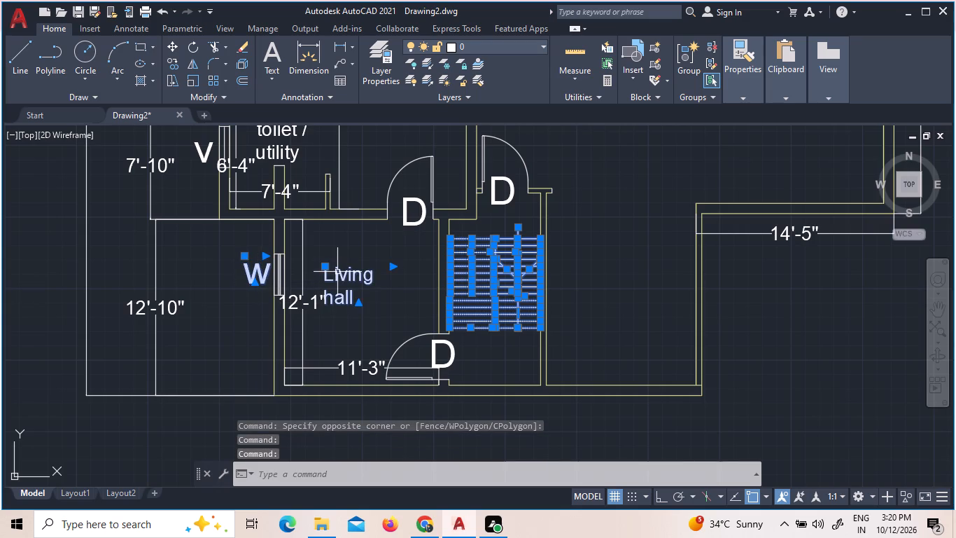
Add the toilet/utility name and its west window's V label to the selection.
scroll(653, 344, "down", 2)
scroll(470, 251, "up", 2)
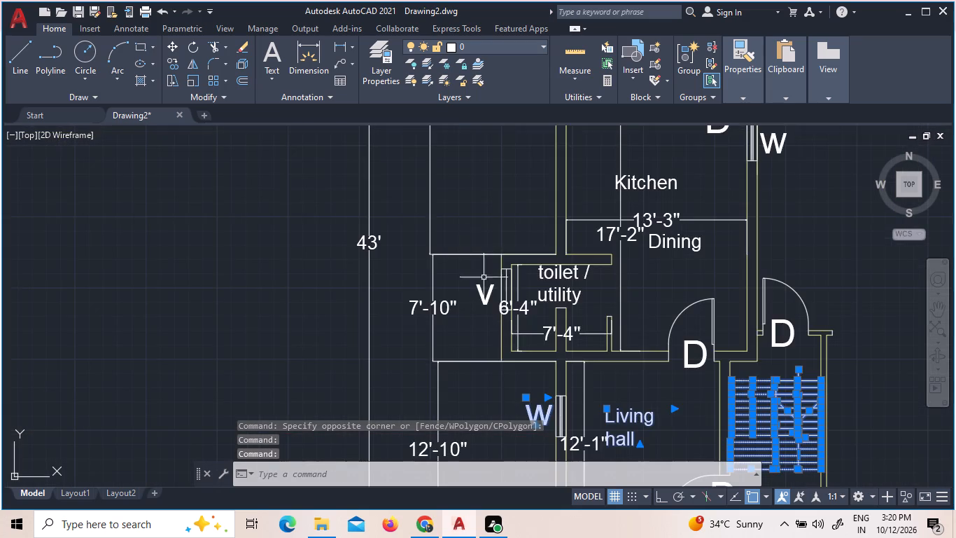
scroll(504, 298, "up", 2)
left_click(465, 287)
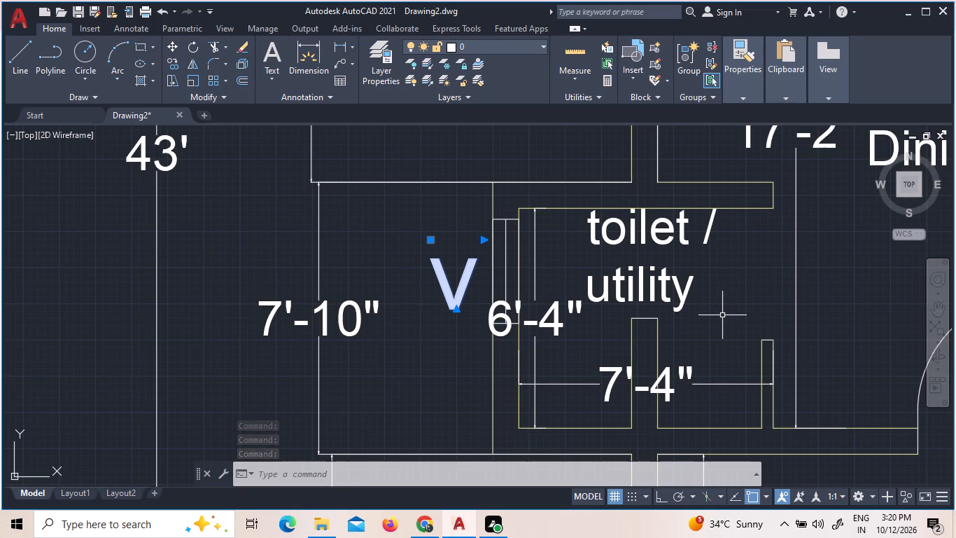
left_click(631, 282)
scroll(610, 305, "down", 2)
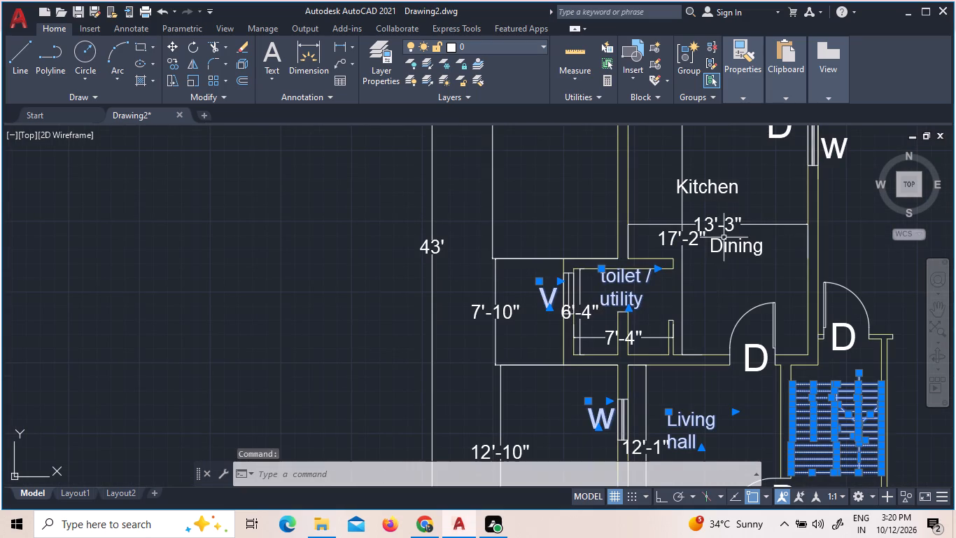
Add the Kitchen and Dining names and the 13'-3" and 17'-2" dimensions across them to the selection.
left_click(724, 246)
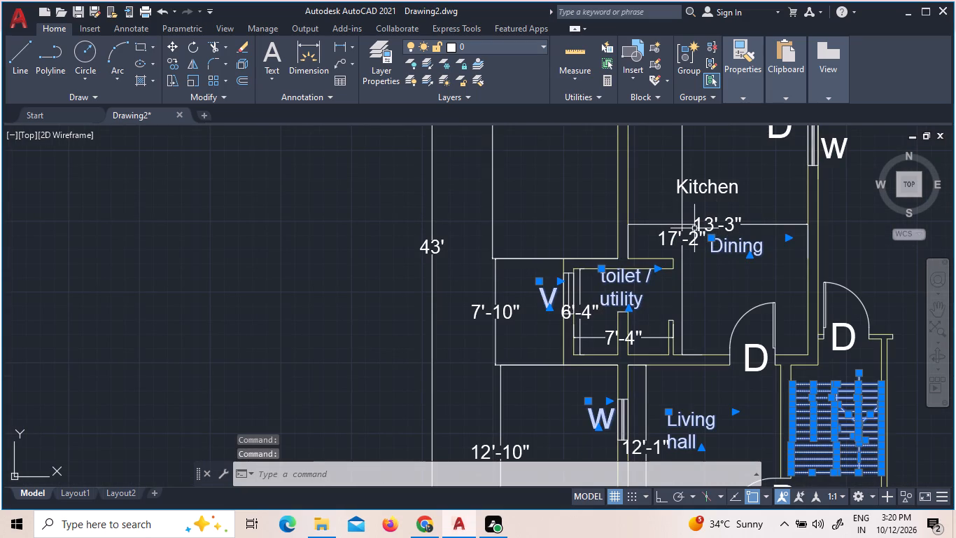
left_click(694, 228)
left_click(659, 213)
left_click(705, 185)
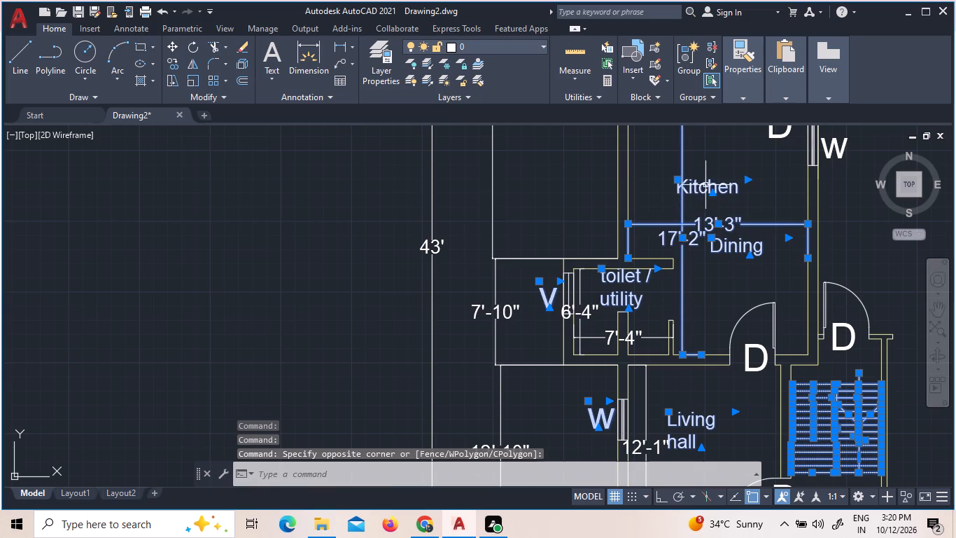
Add the 43', 22'-4", 7'-10" and 12'-10" dimensions along the plan's west side to the selection.
left_click(514, 303)
left_click(408, 179)
scroll(435, 191, "down", 3)
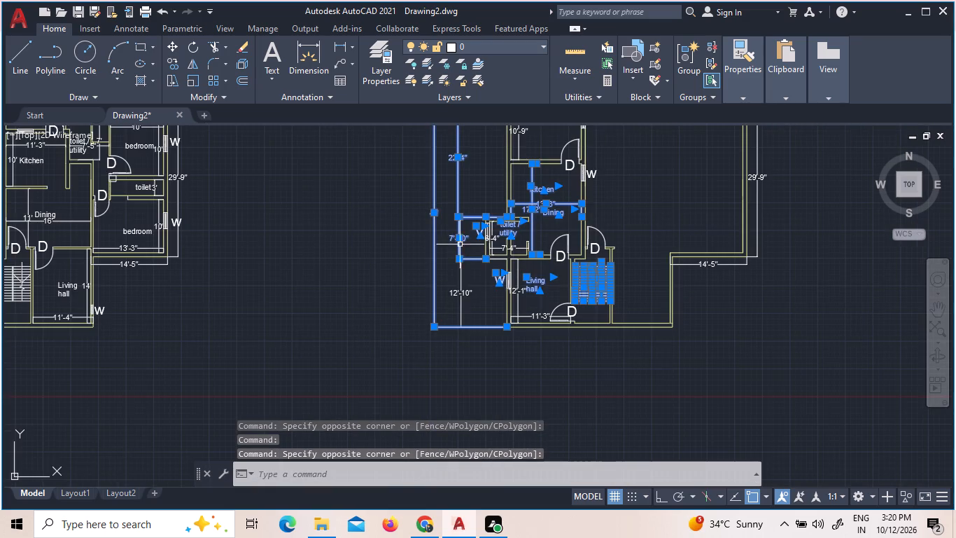
scroll(459, 291, "up", 2)
left_click_drag(513, 301, 506, 301)
left_click(420, 277)
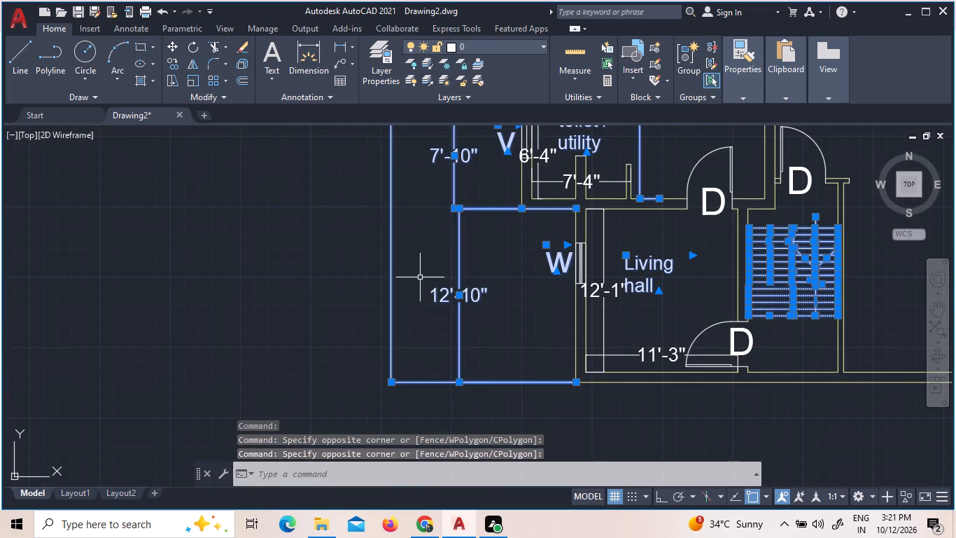
Add the living hall's 11'-3" dimension, the D labels around the living hall and staircase, and the two doors north of them to the selection.
scroll(429, 281, "down", 2)
scroll(502, 303, "up", 2)
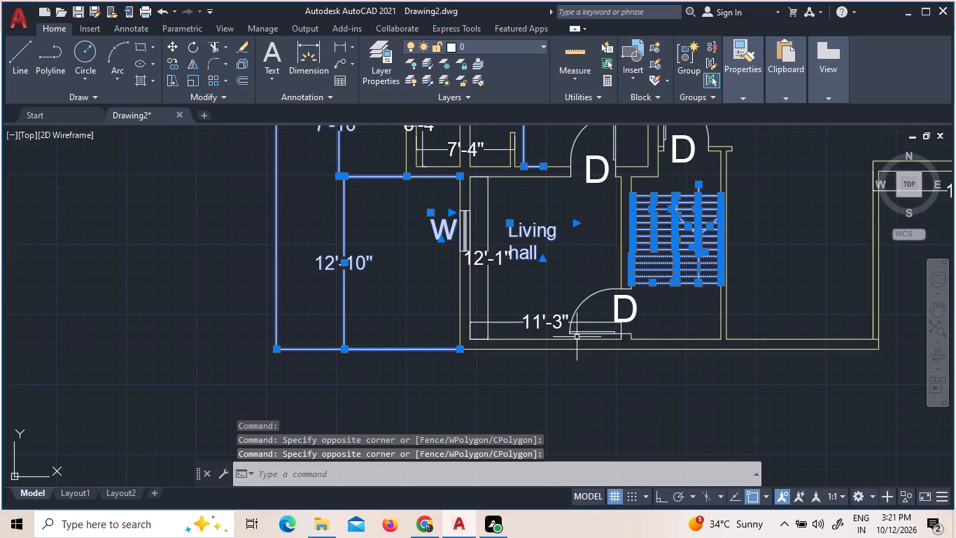
left_click(591, 323)
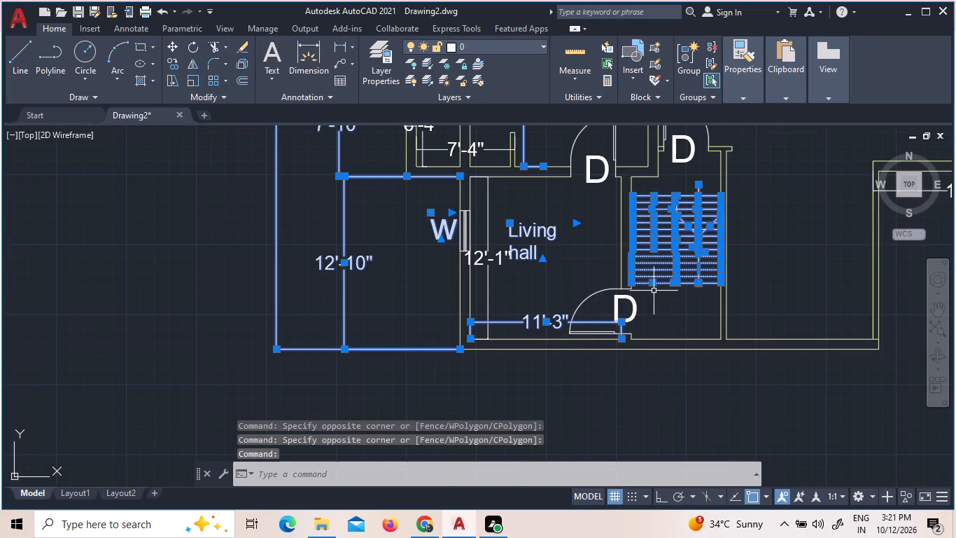
left_click(631, 302)
left_click(594, 161)
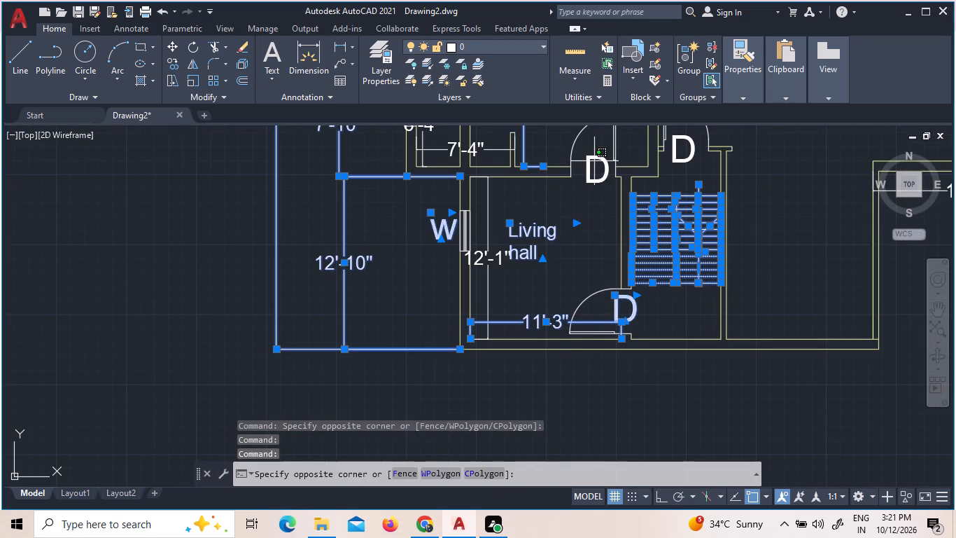
left_click(575, 131)
left_click(681, 153)
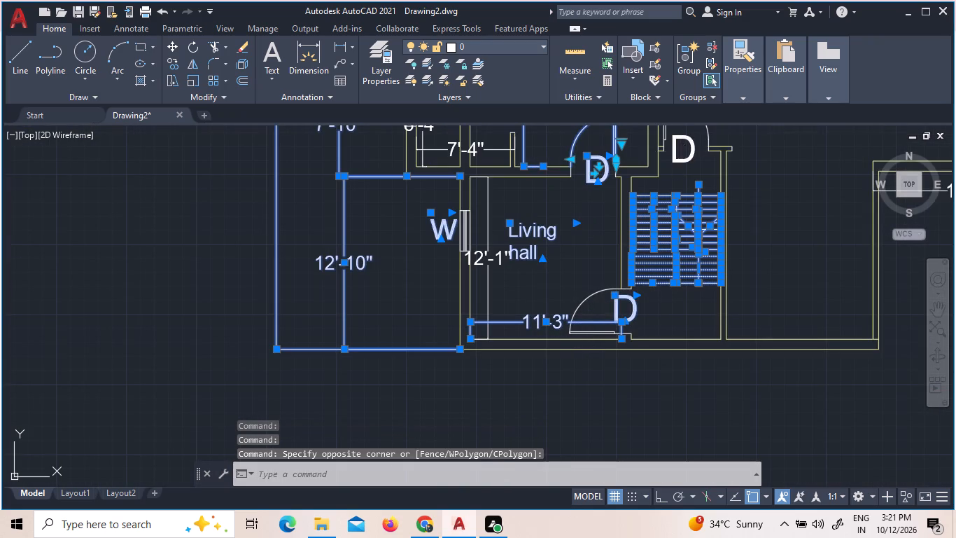
left_click(671, 148)
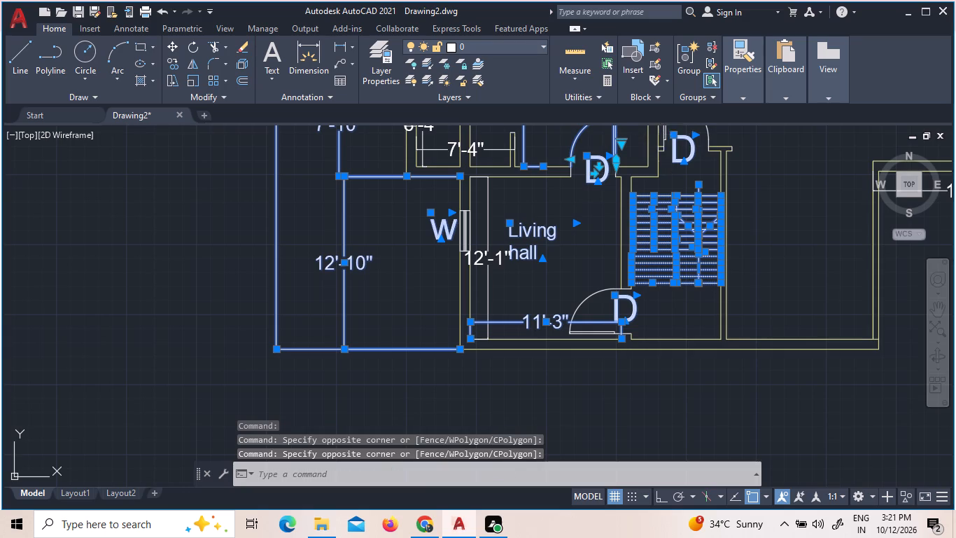
left_click(666, 134)
Add the complete kitchen window symbol, its W label and the neighbouring bedroom door's D label to the selection.
scroll(674, 303, "down", 4)
scroll(659, 243, "up", 2)
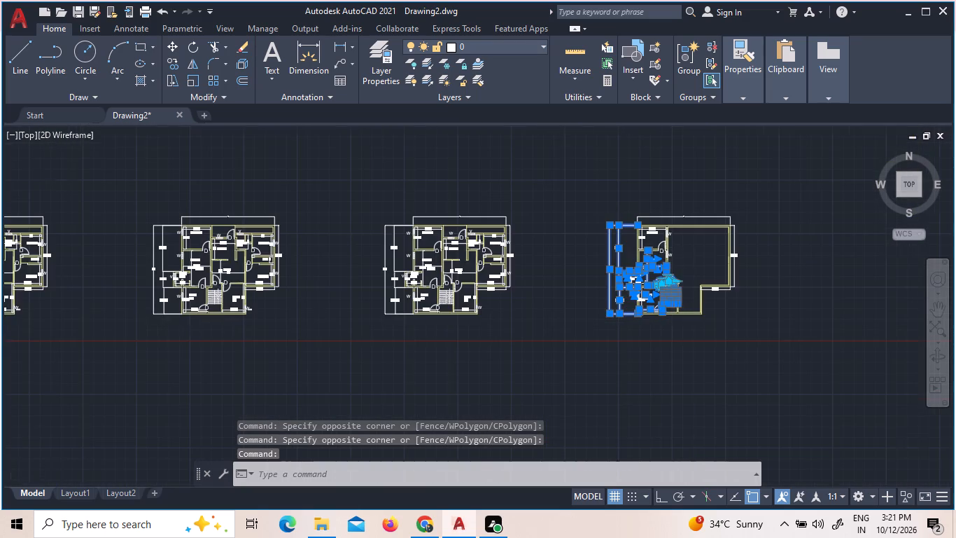
scroll(659, 243, "up", 6)
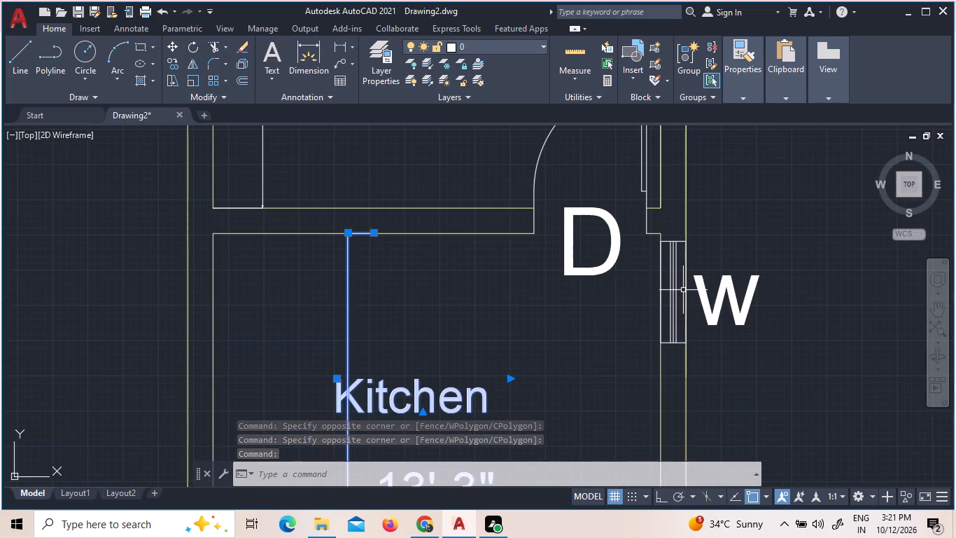
left_click(682, 290)
left_click(667, 282)
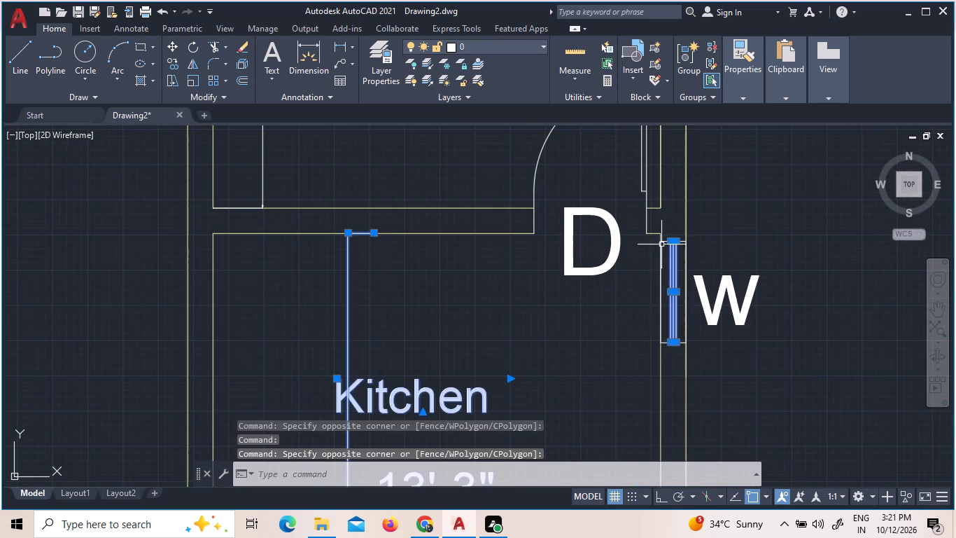
scroll(661, 234, "up", 2)
left_click(671, 251)
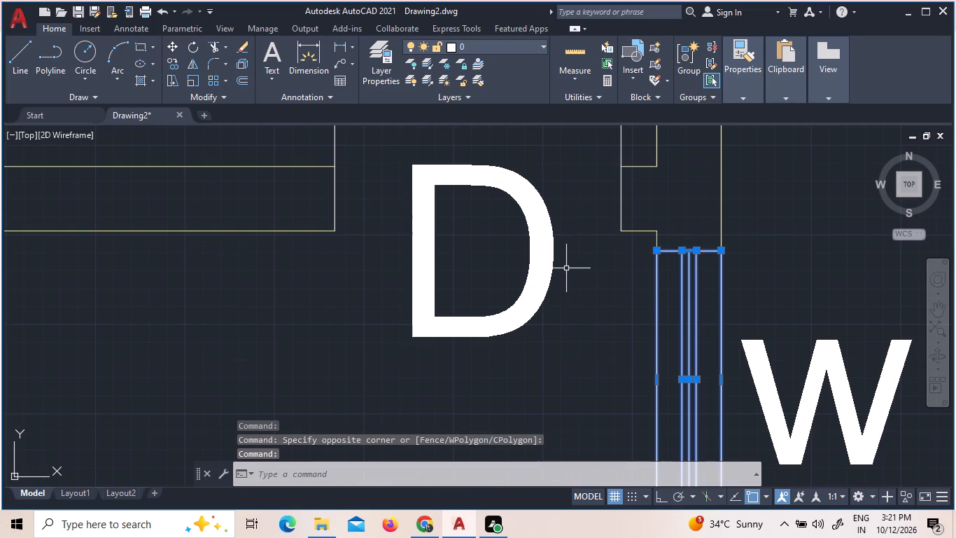
left_click(566, 268)
left_click(461, 230)
left_click(838, 354)
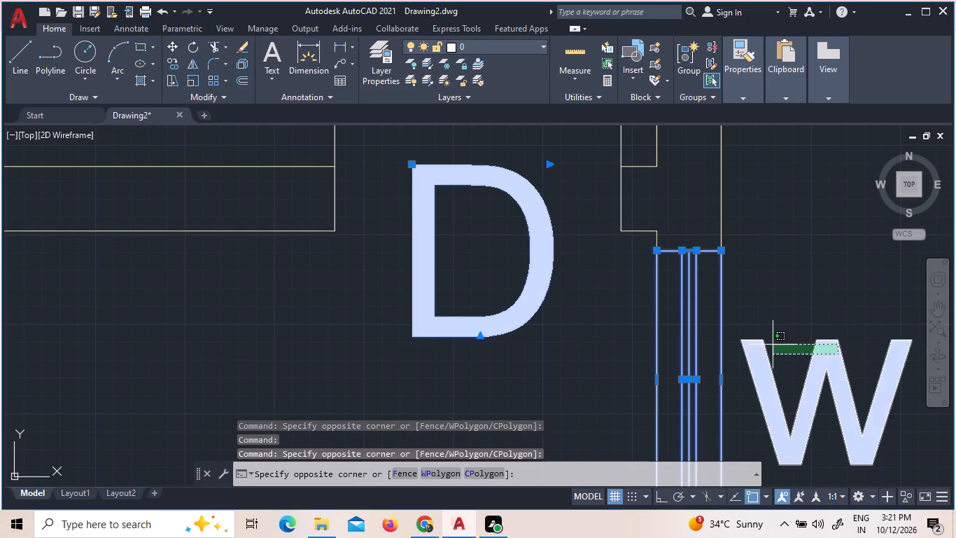
left_click(773, 345)
Add the bedroom door to the selection.
scroll(773, 345, "down", 5)
scroll(752, 304, "up", 1)
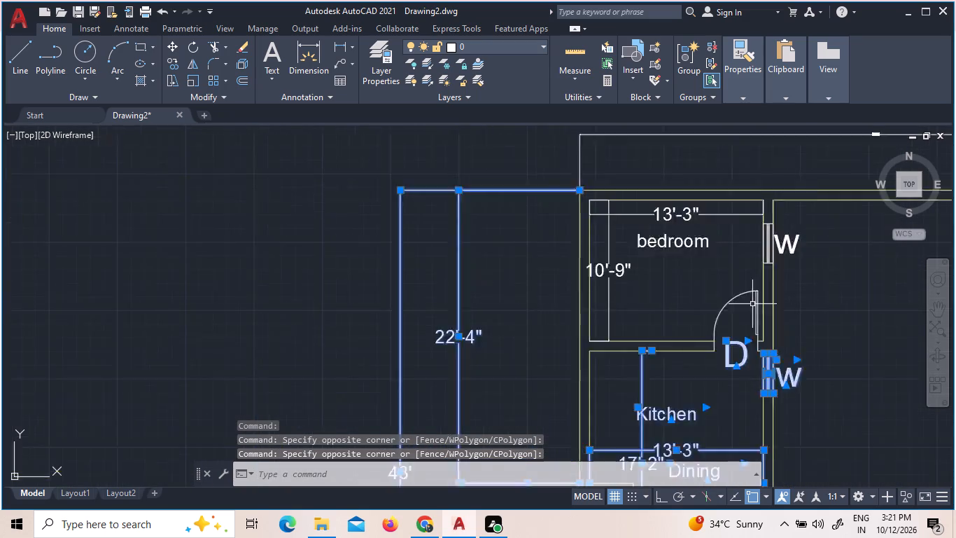
scroll(752, 304, "up", 4)
left_click(780, 303)
left_click(542, 176)
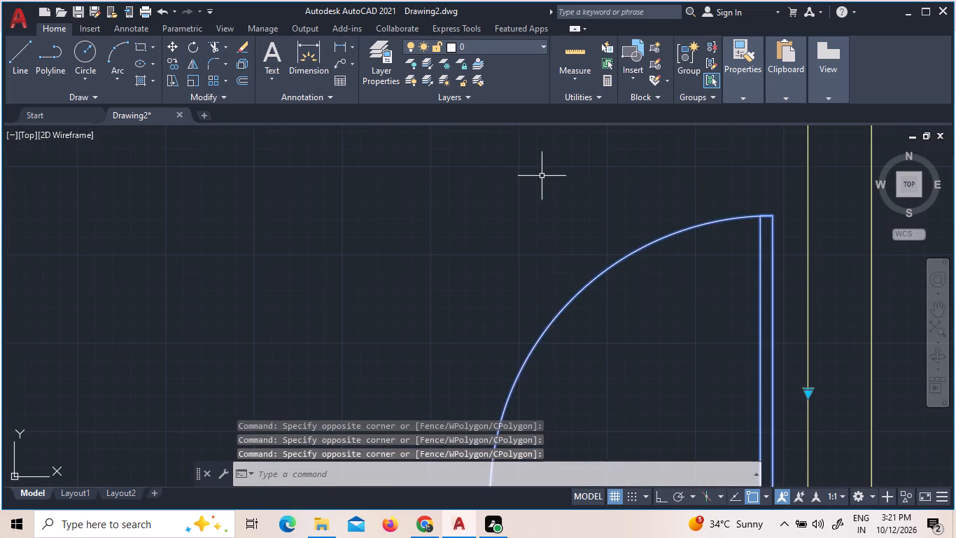
Add the bedroom's complete east window symbol and its W label to the selection.
scroll(533, 201, "down", 6)
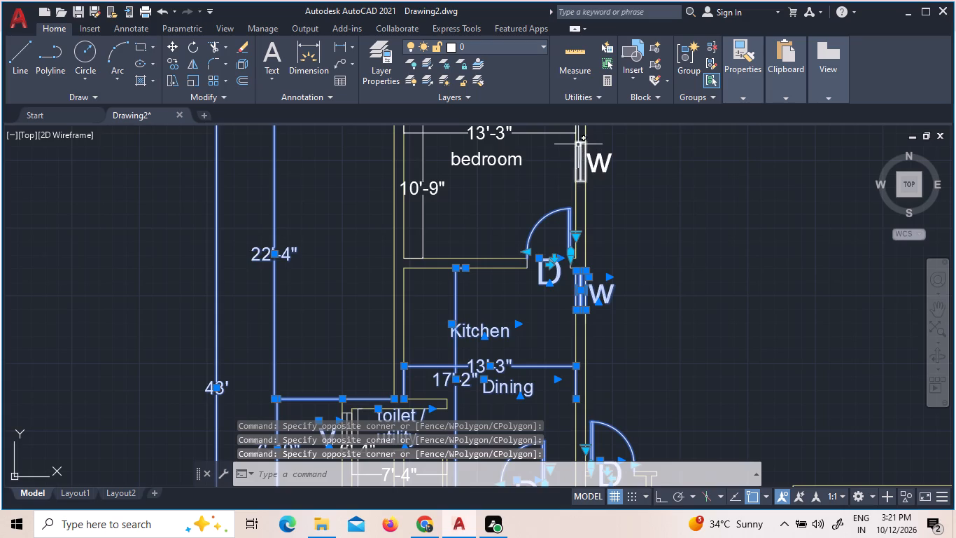
scroll(582, 143, "up", 2)
left_click(590, 158)
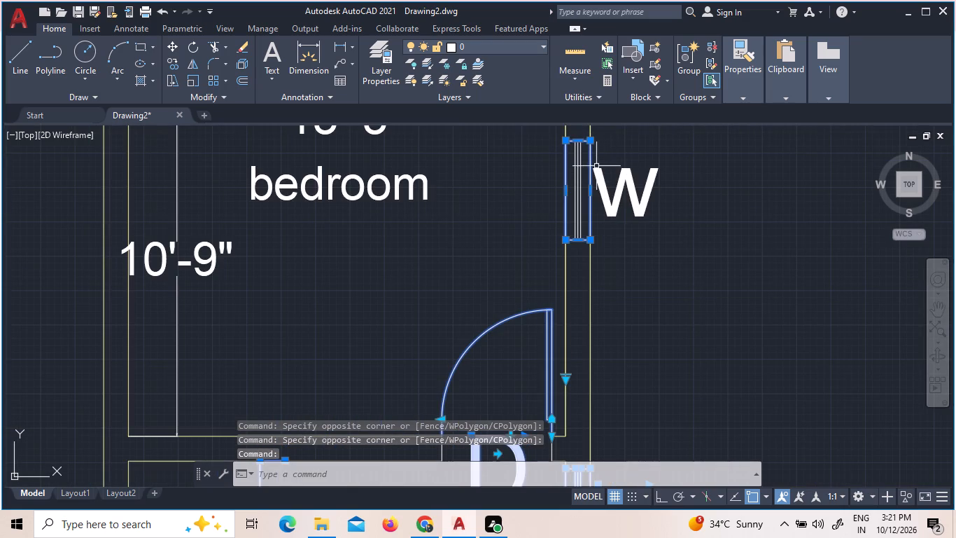
left_click(584, 167)
left_click(568, 166)
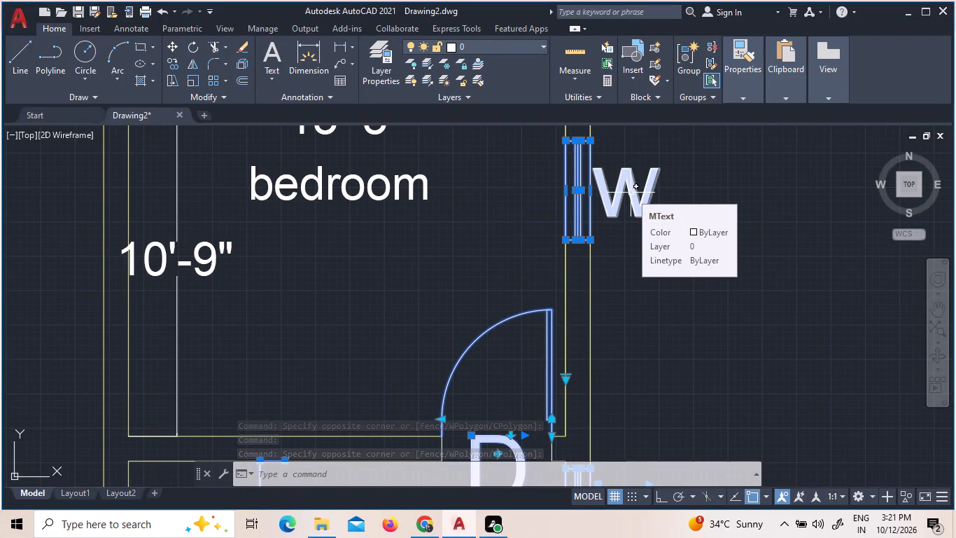
left_click(631, 193)
Add the bedroom name and the bedroom's 13'-3" and 10'-9" dimensions to the selection.
scroll(646, 216, "down", 4)
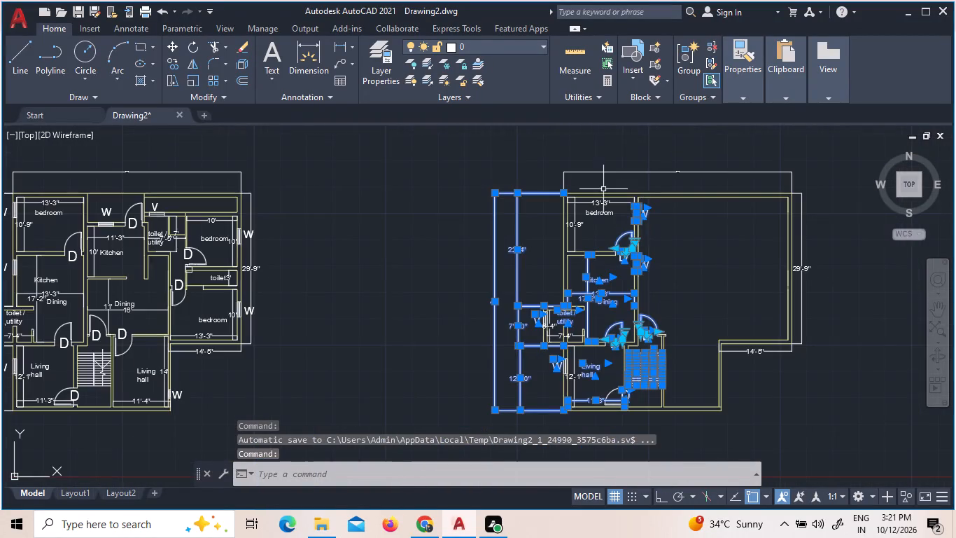
scroll(601, 187, "up", 3)
left_click(624, 315)
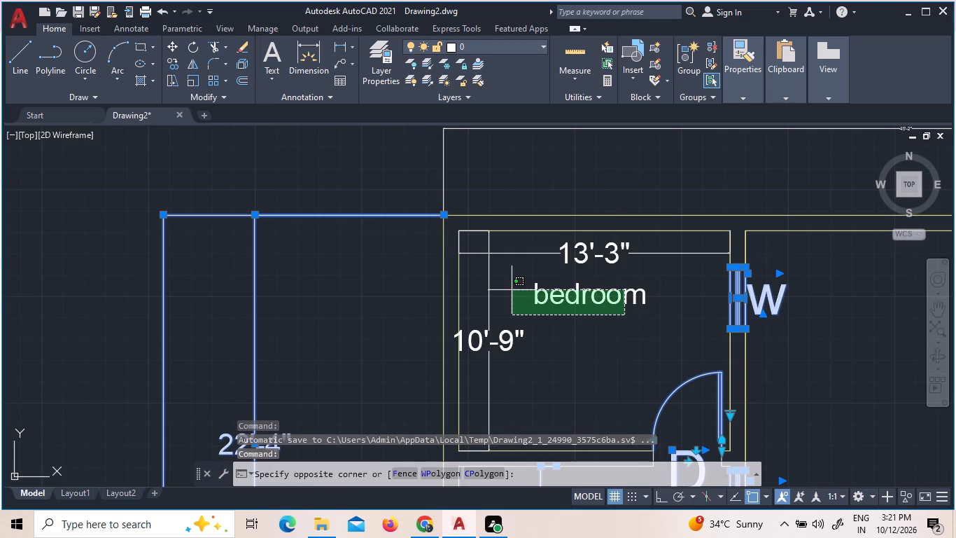
left_click(476, 247)
Add the living hall's complete west window symbol to the selection.
scroll(478, 246, "down", 3)
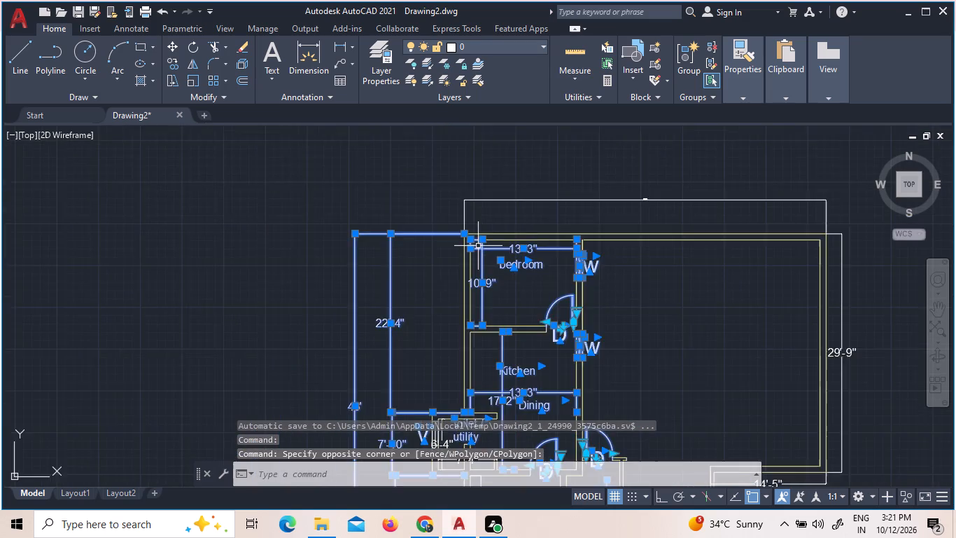
scroll(478, 246, "down", 3)
scroll(510, 401, "up", 2)
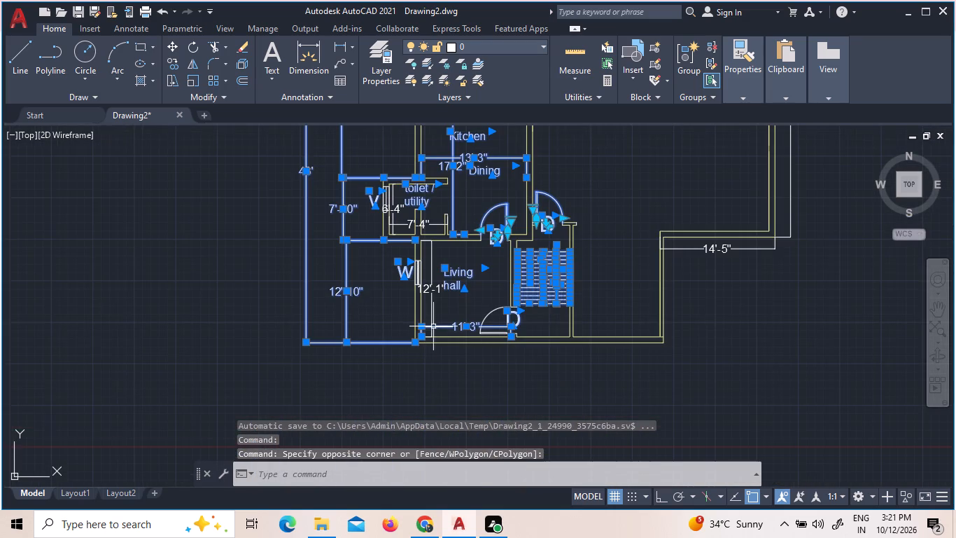
scroll(414, 261, "up", 4)
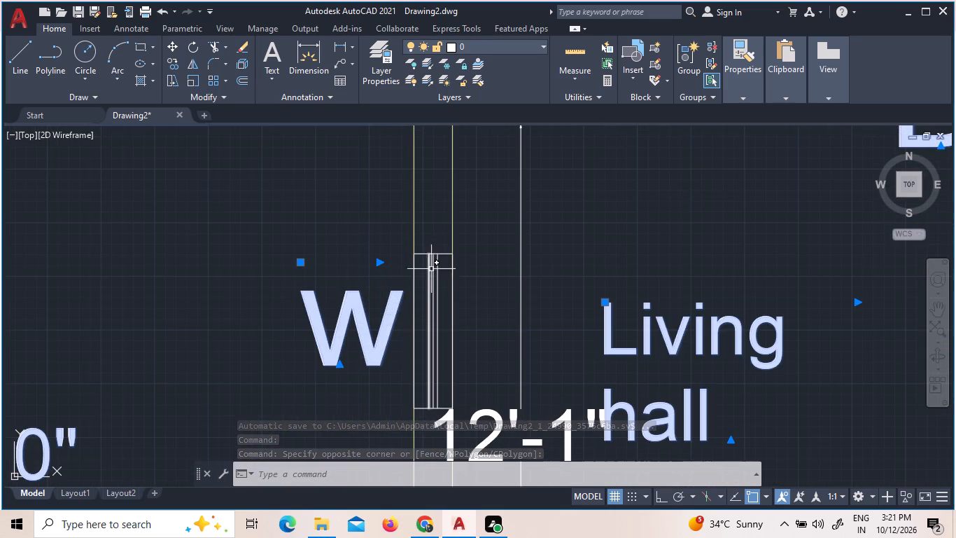
left_click(444, 270)
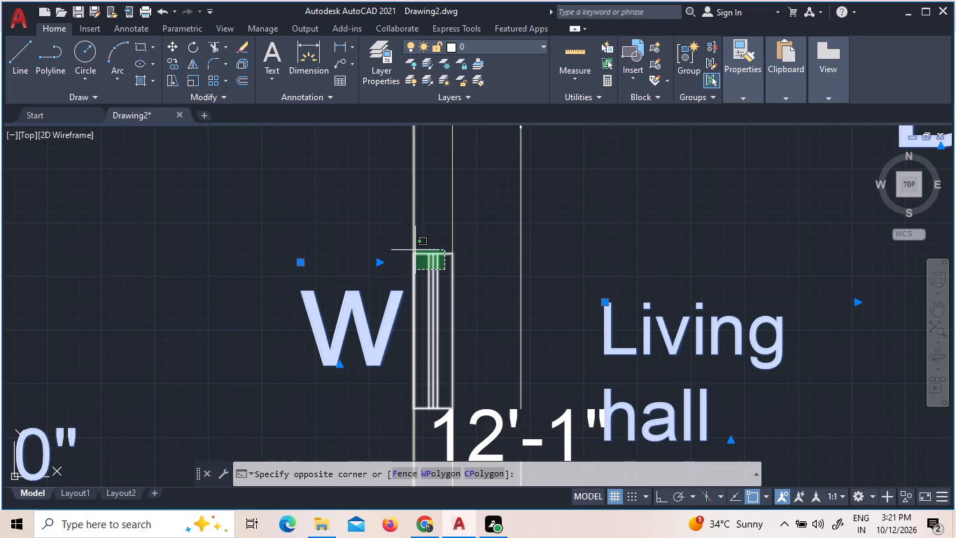
left_click(418, 251)
Add the toilet/utility's complete west ventilator symbol and the room's 6'-4" and 7'-4" dimensions to the selection.
scroll(447, 278, "down", 3)
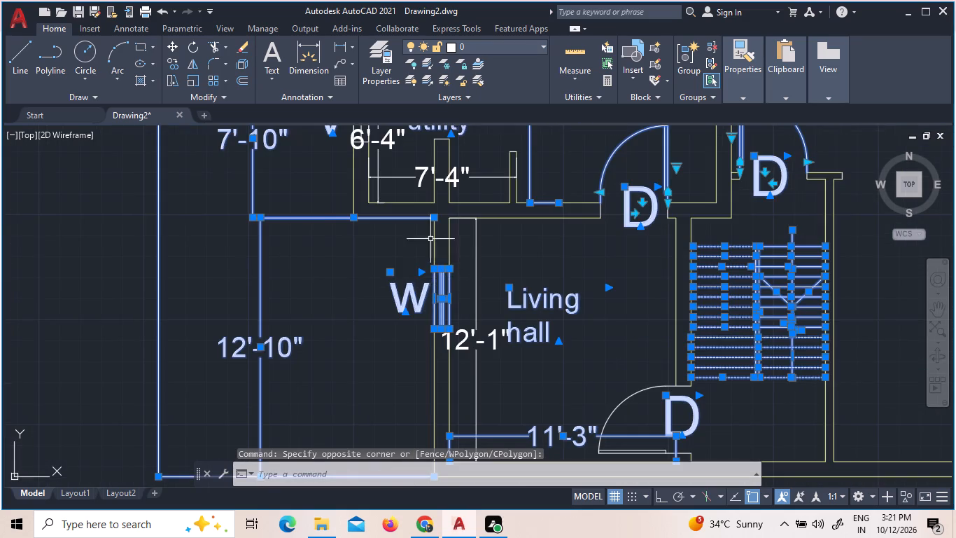
scroll(430, 239, "down", 3)
scroll(398, 177, "up", 6)
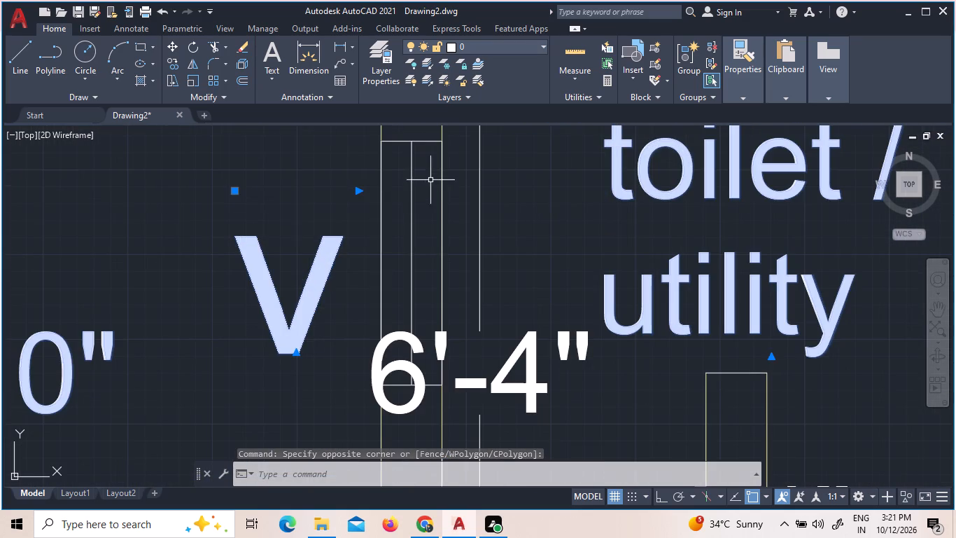
left_click(430, 180)
left_click(400, 134)
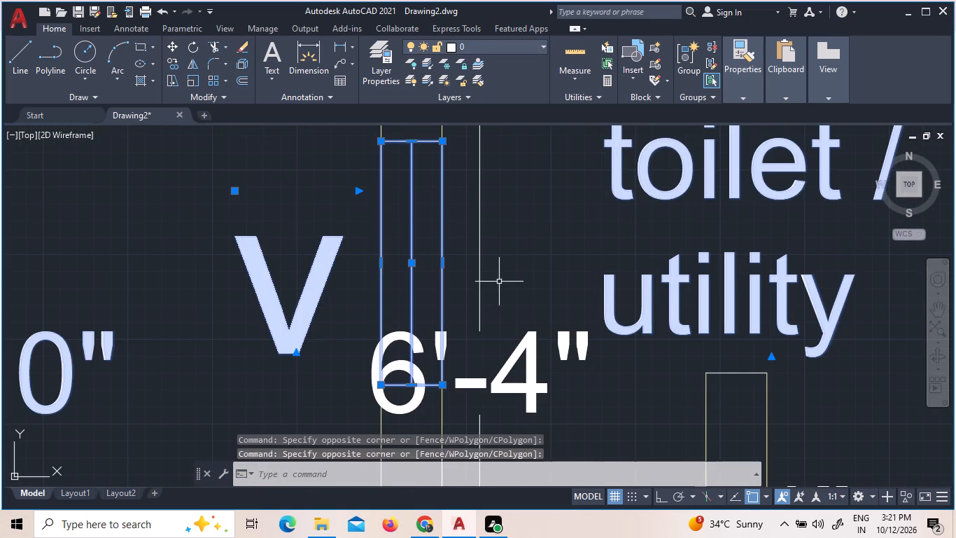
scroll(499, 282, "down", 2)
left_click(509, 318)
left_click(563, 371)
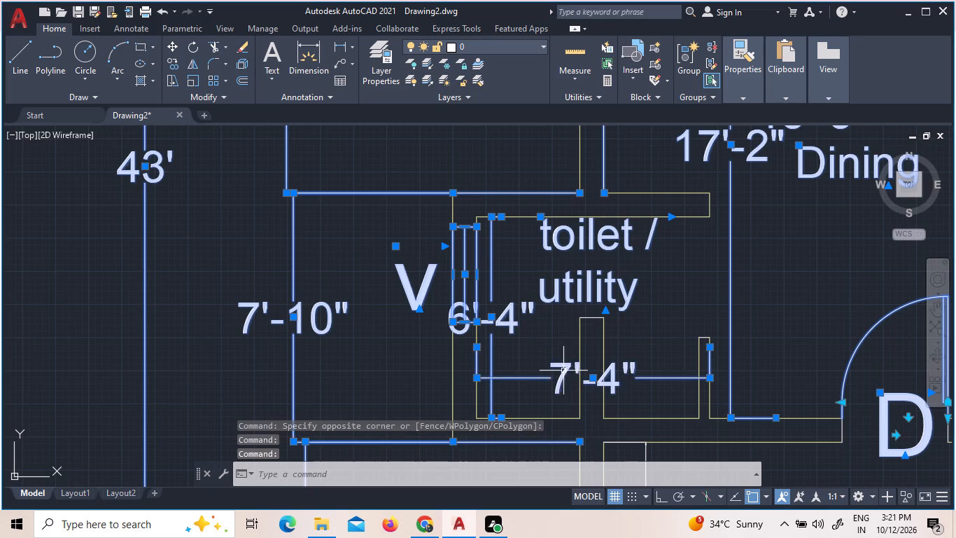
Add the outer 14'-5" and 29'-9" dimensions and the overall north dimension of the easternmost plan to the selection.
scroll(558, 363, "down", 7)
scroll(620, 419, "up", 3)
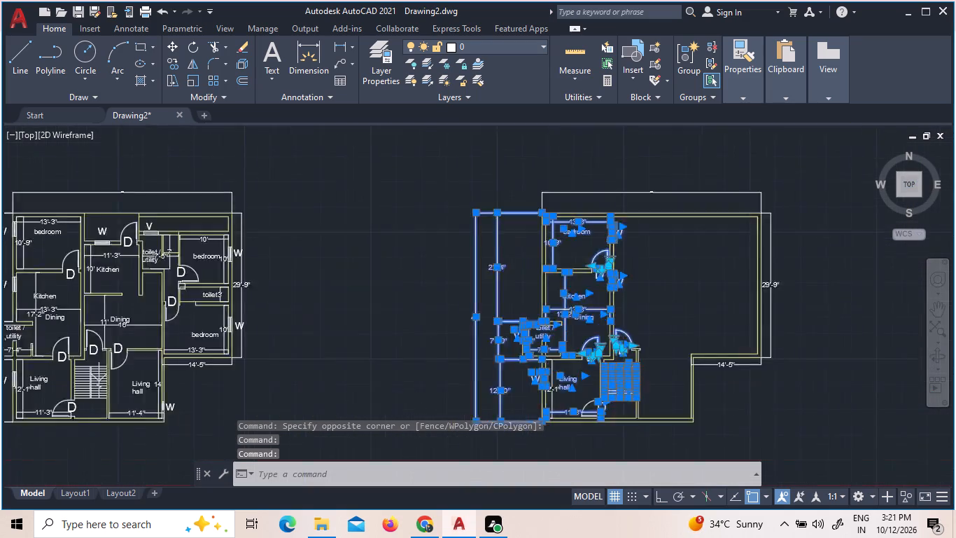
scroll(793, 380, "down", 3)
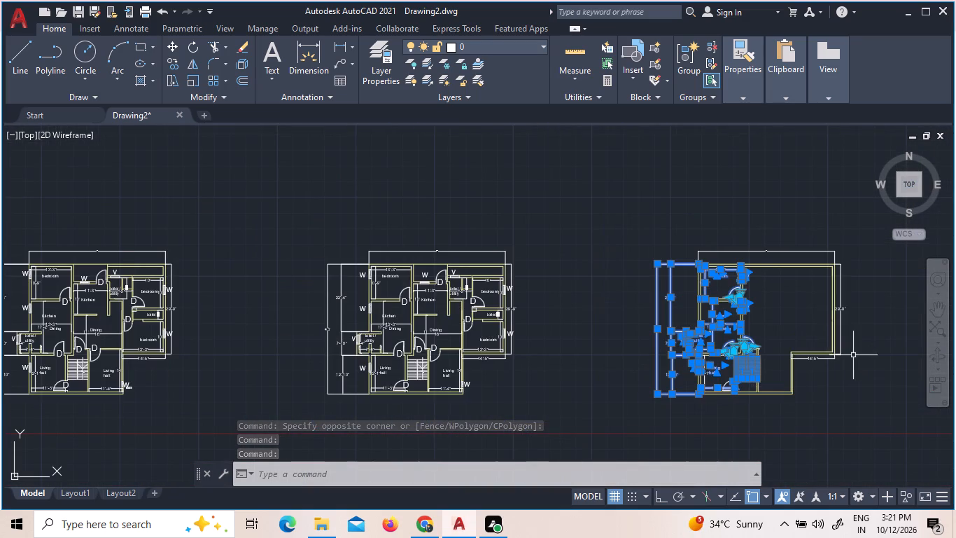
scroll(857, 359, "up", 5)
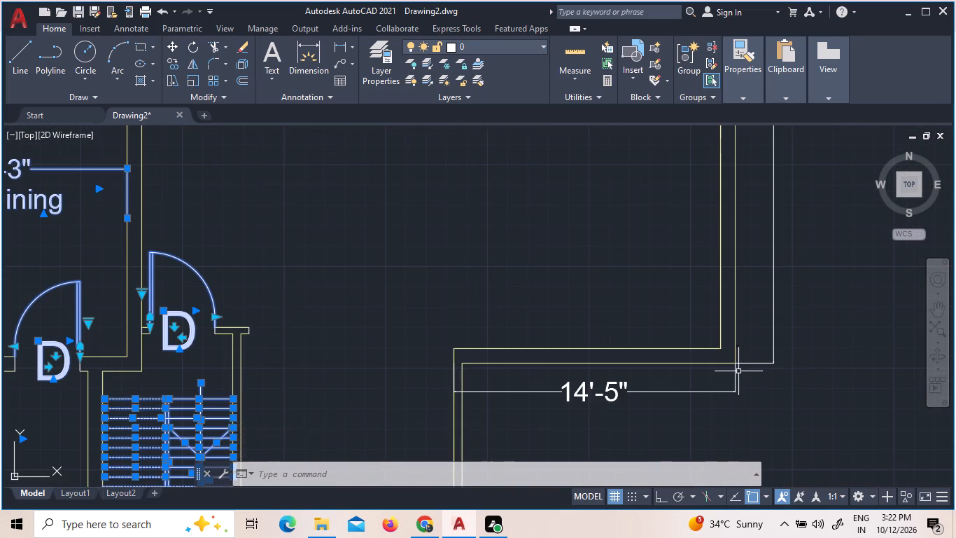
left_click(733, 373)
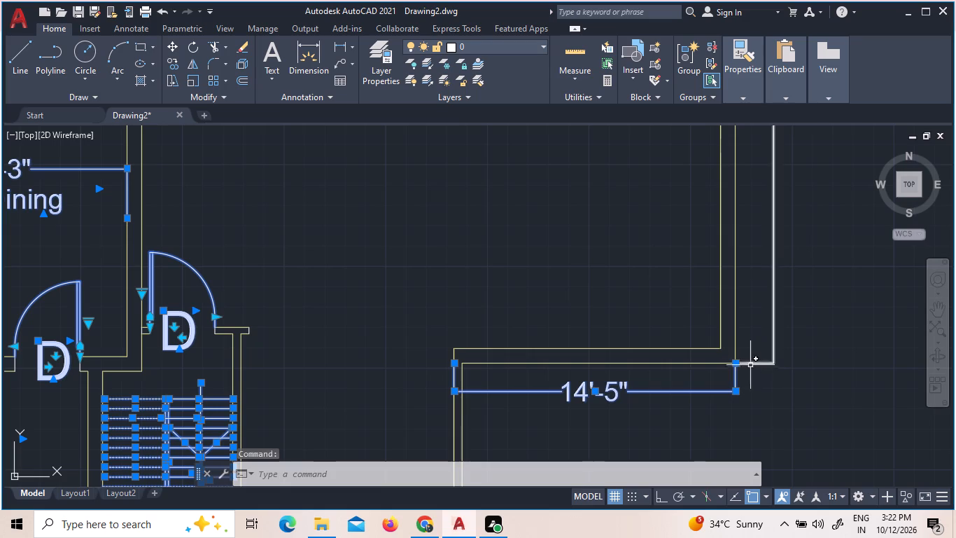
left_click(757, 364)
scroll(828, 375, "down", 7)
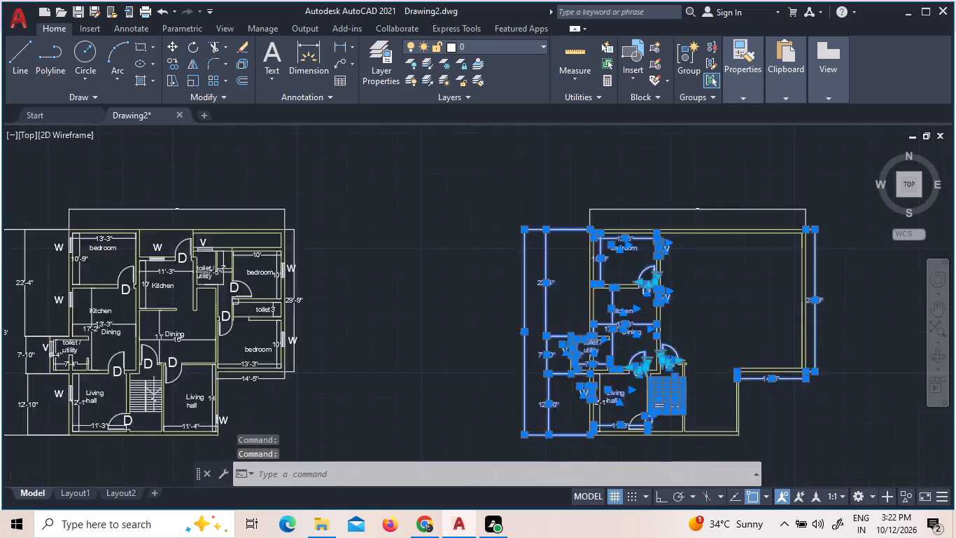
scroll(768, 270, "up", 3)
left_click(745, 270)
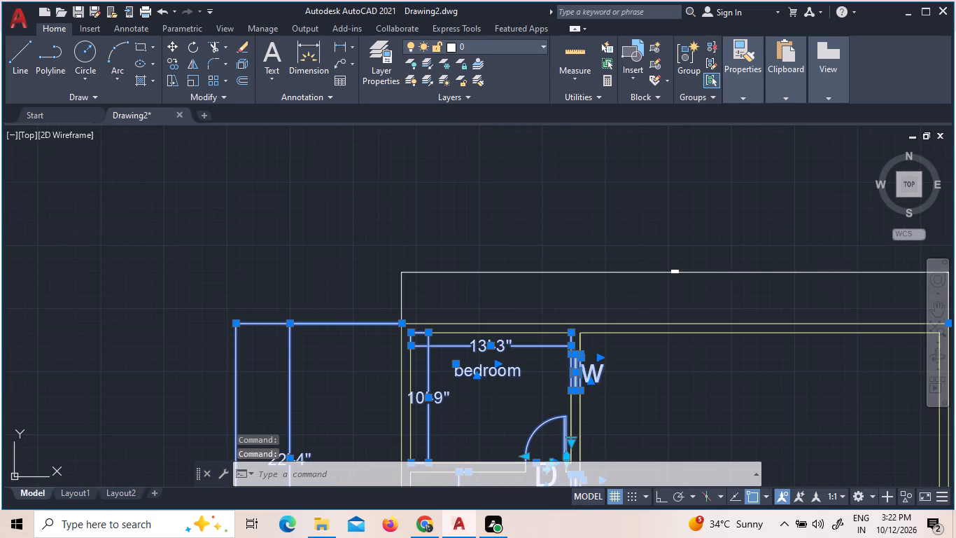
scroll(724, 274, "up", 3)
scroll(673, 277, "down", 7)
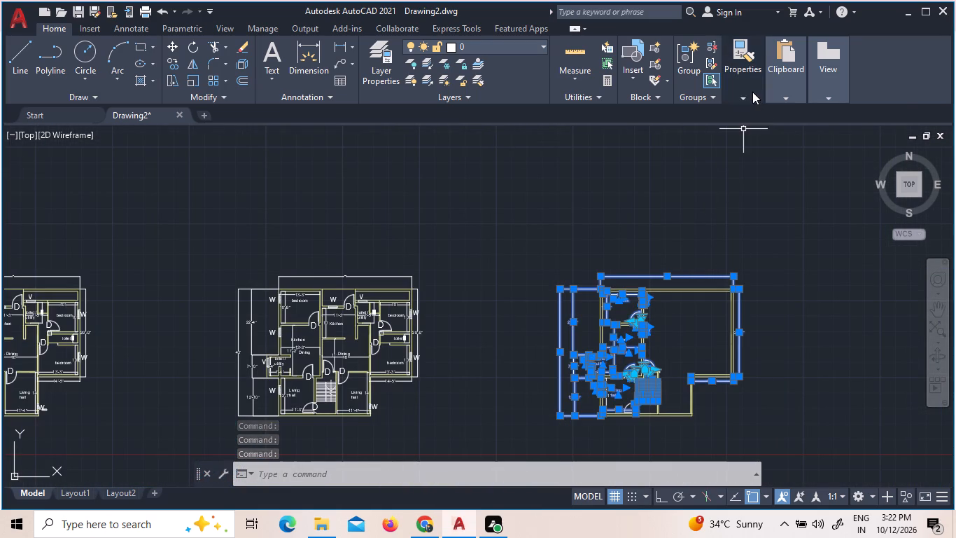
Set the colour of the selected stairs, doors, windows, labels and dimensions to magenta and clear the selection.
left_click(752, 92)
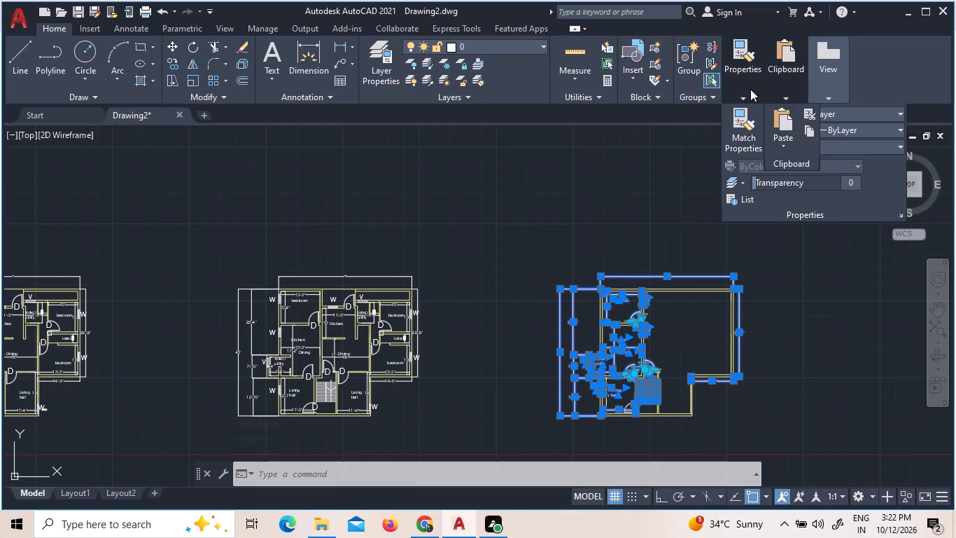
left_click(750, 89)
left_click(773, 115)
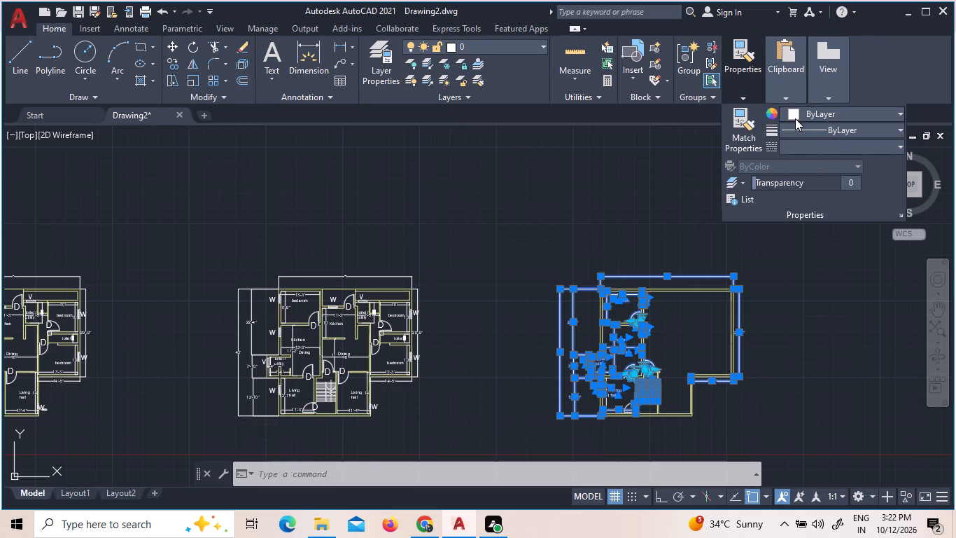
left_click(795, 118)
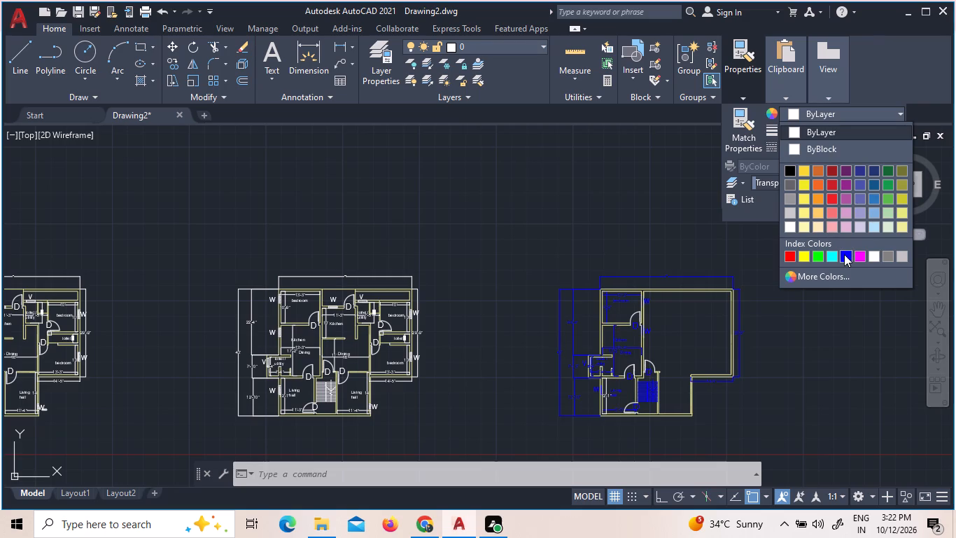
left_click(863, 256)
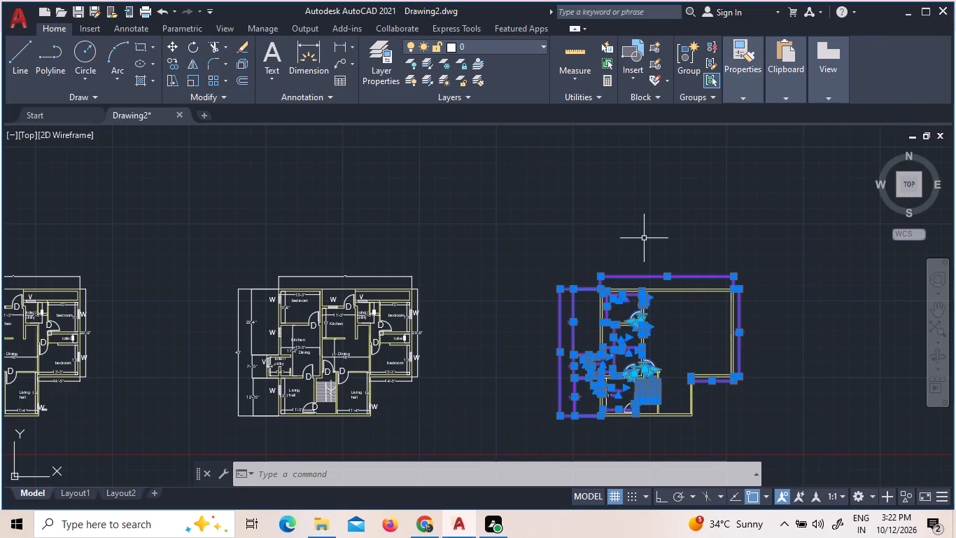
key("Escape")
In the adjacent plan to the west, select the eastern living hall's W label, complete window symbol and 14' dimension.
scroll(668, 344, "up", 3)
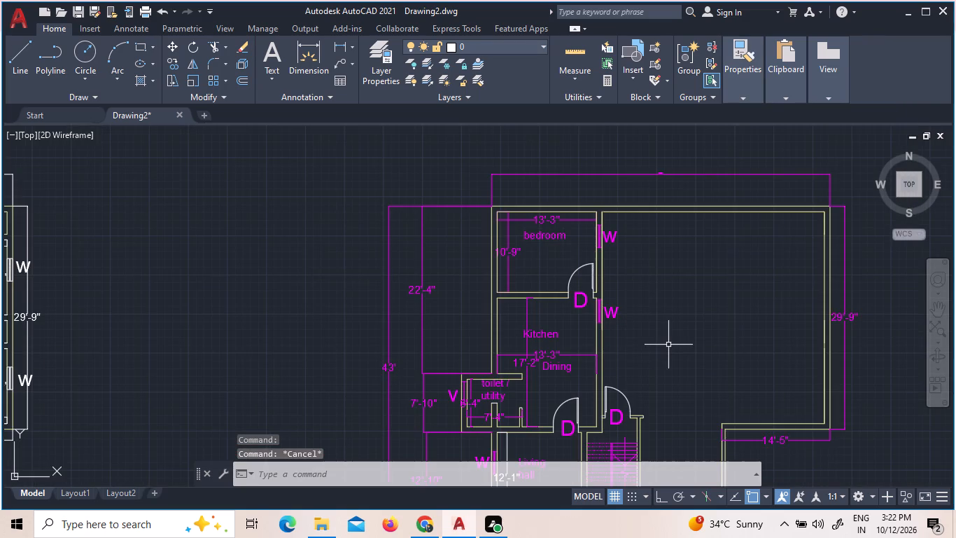
scroll(668, 345, "up", 1)
scroll(668, 345, "down", 2)
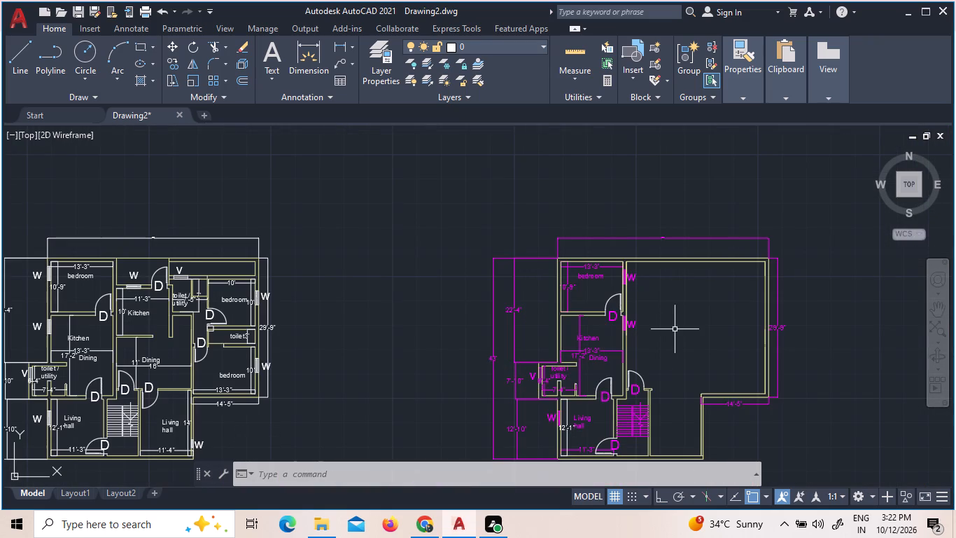
scroll(663, 258, "down", 2)
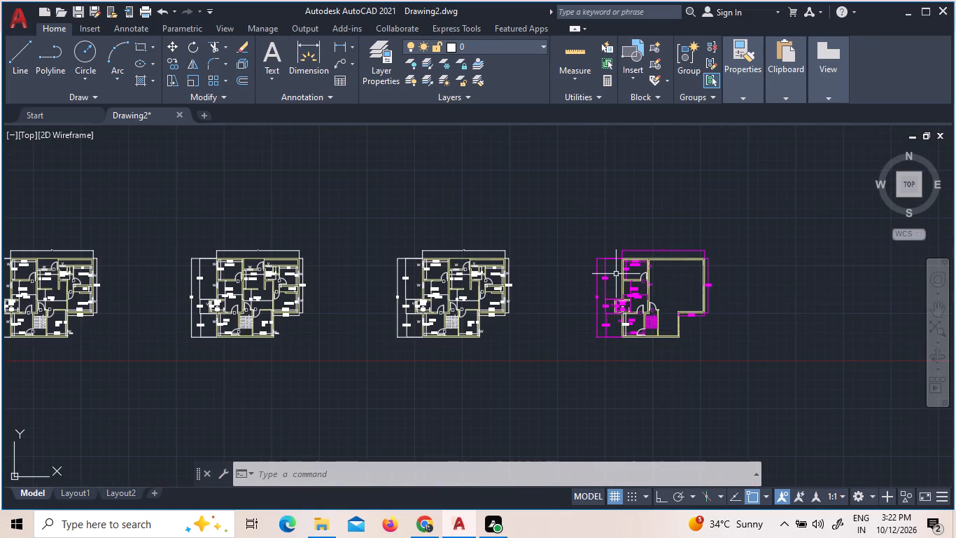
scroll(500, 301, "up", 3)
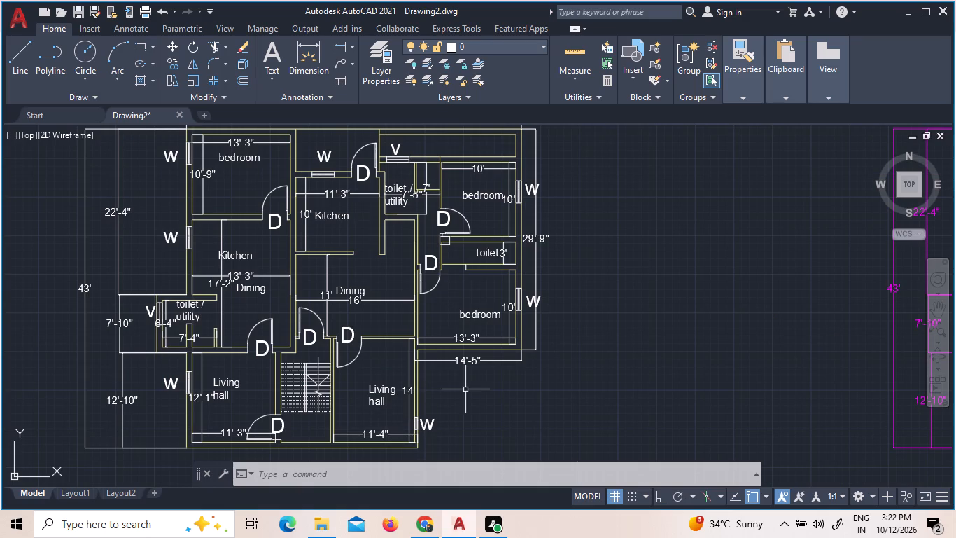
scroll(488, 397, "down", 2)
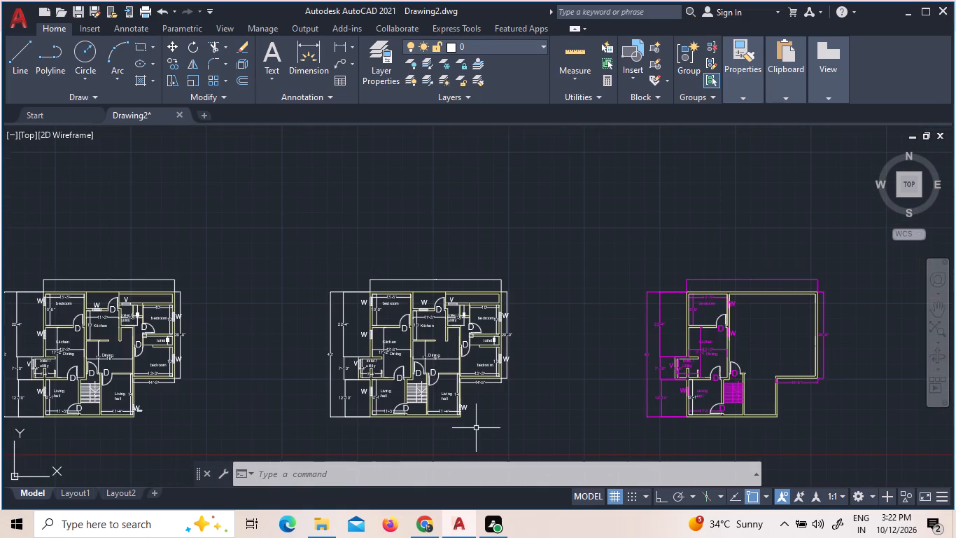
scroll(476, 428, "up", 2)
scroll(429, 385, "up", 3)
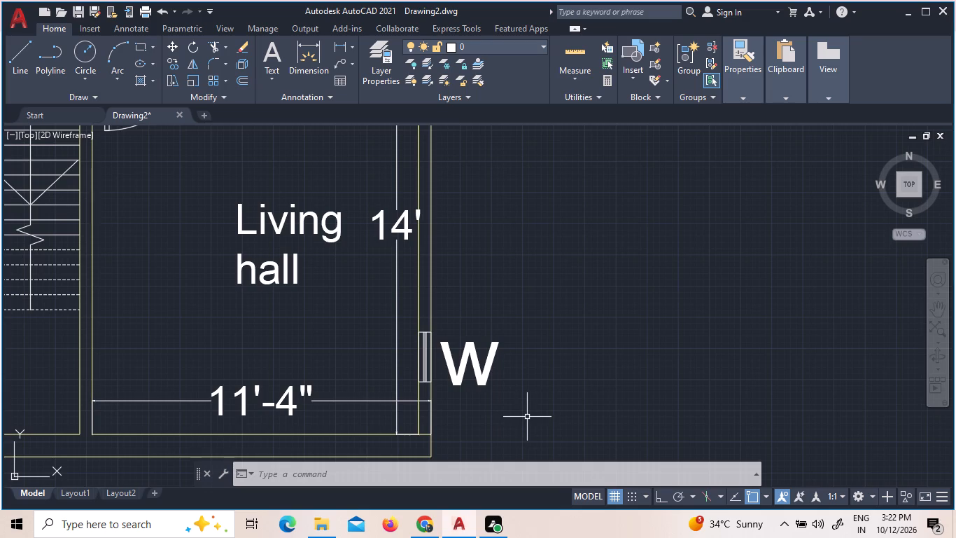
scroll(509, 394, "down", 2)
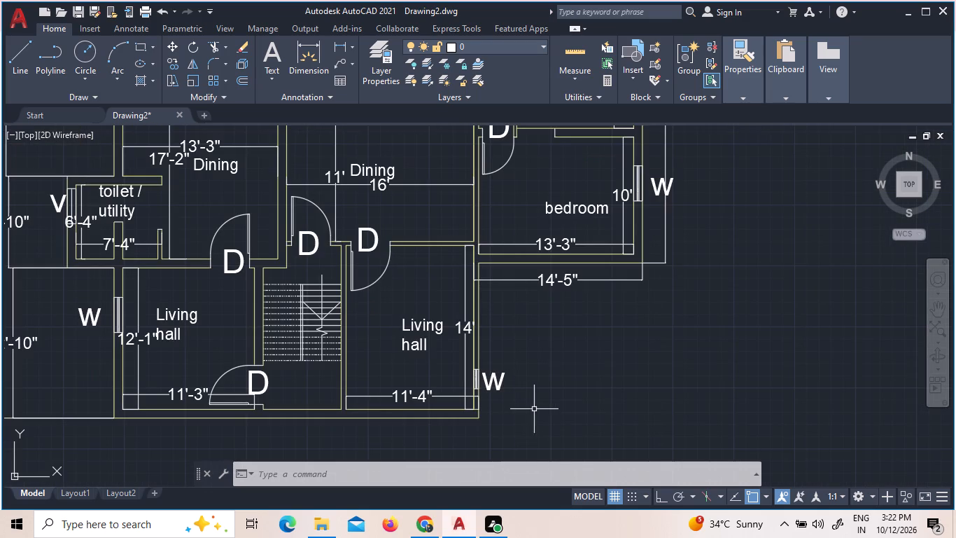
left_click(491, 378)
scroll(472, 382, "up", 3)
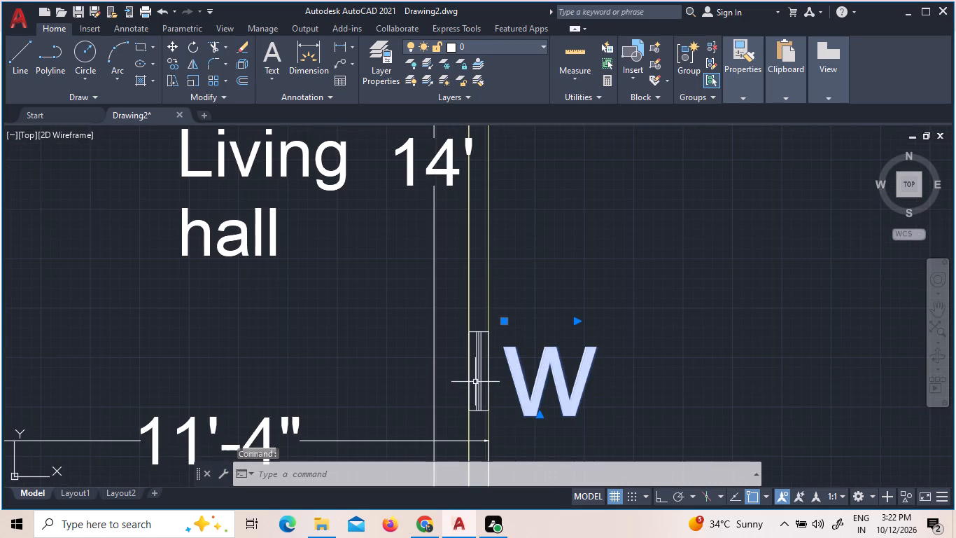
scroll(478, 406, "up", 3)
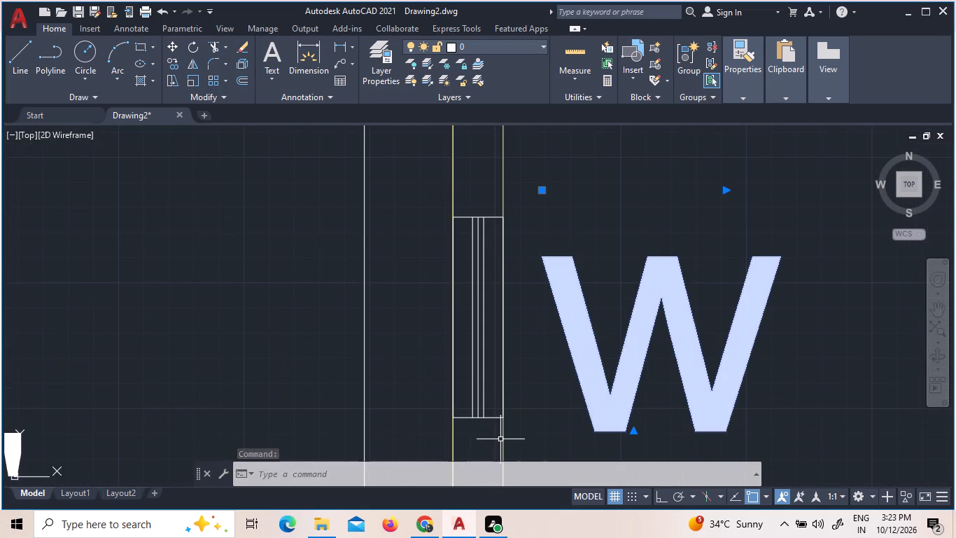
left_click(496, 429)
left_click(465, 391)
left_click_drag(429, 382, 383, 369)
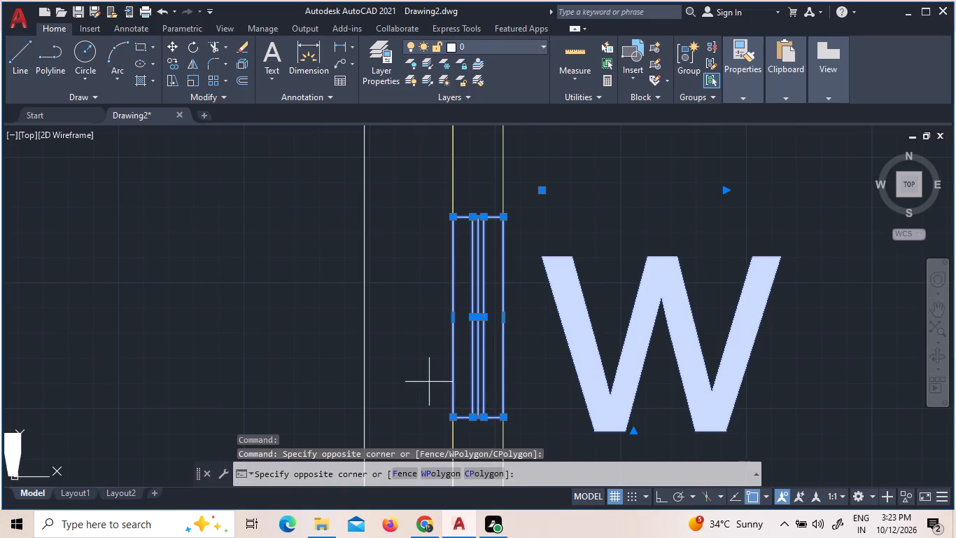
left_click(293, 334)
Add the eastern living hall's name, 11'-4" dimension and door, plus the staircase, to the selection.
scroll(318, 333, "down", 6)
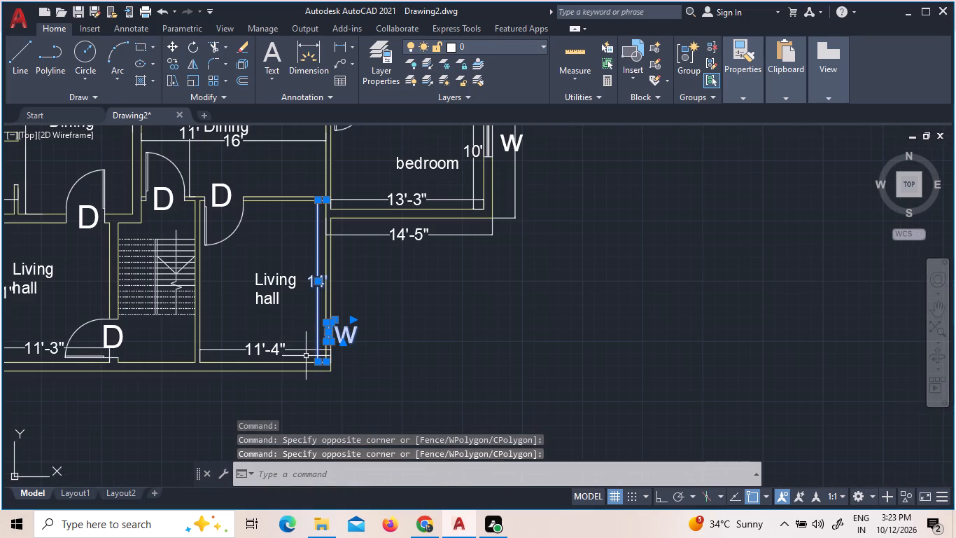
left_click(304, 357)
left_click(232, 223)
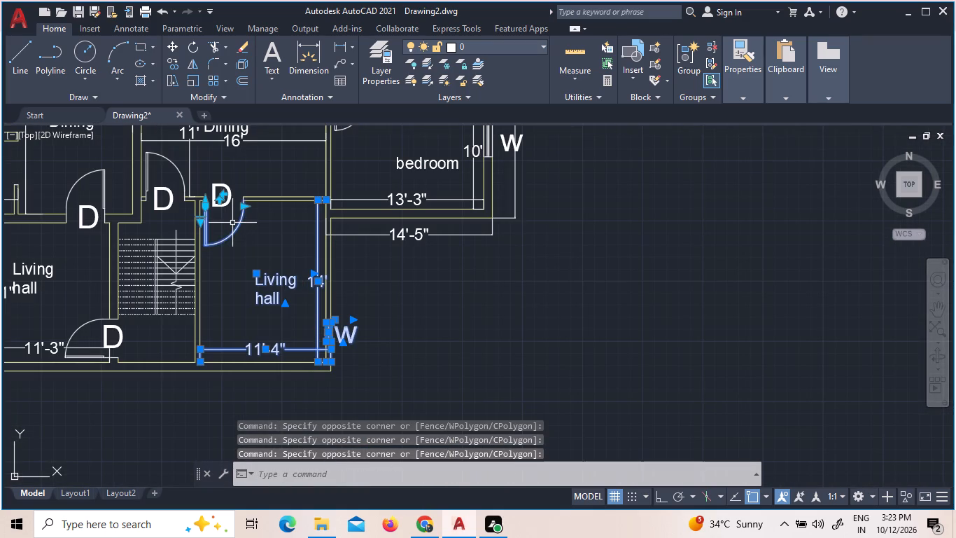
left_click_drag(174, 324, 175, 317)
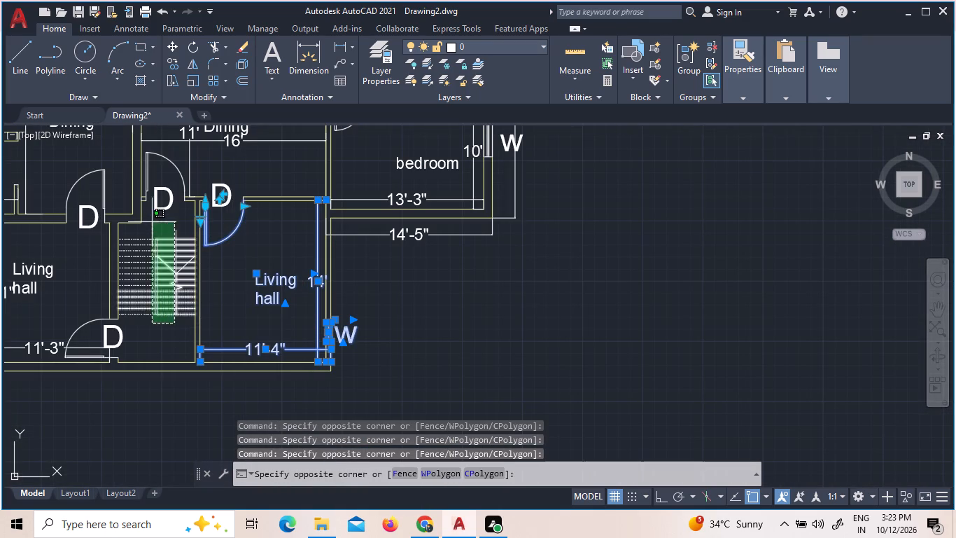
left_click(141, 226)
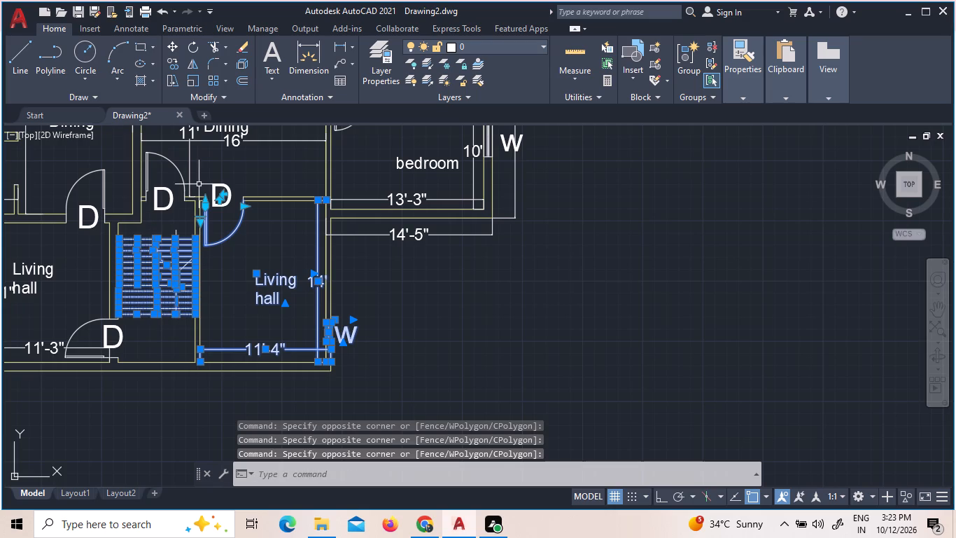
Add the door north of the stairs and the eastern dining area's name, 16' and 11' dimensions to the selection.
left_click(199, 175)
left_click(160, 136)
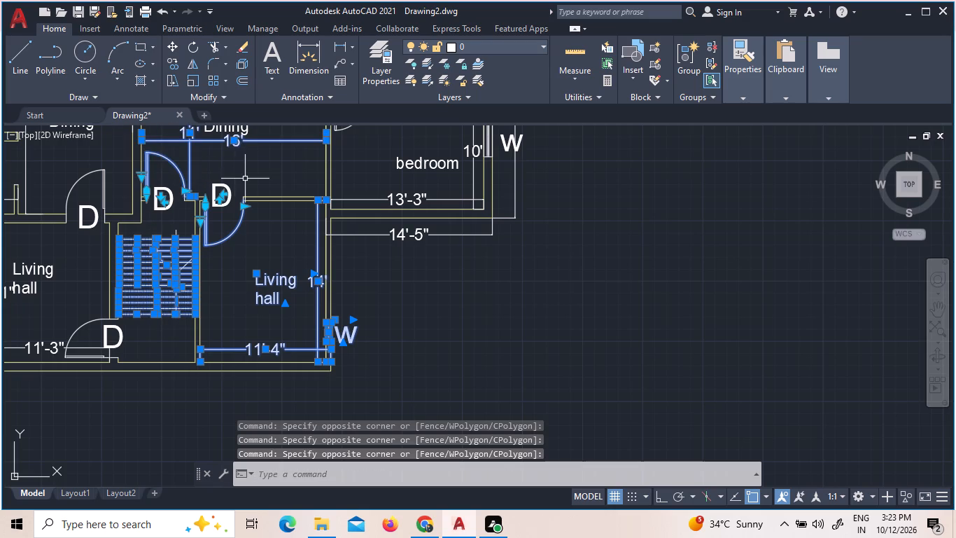
scroll(245, 179, "down", 2)
scroll(255, 161, "up", 3)
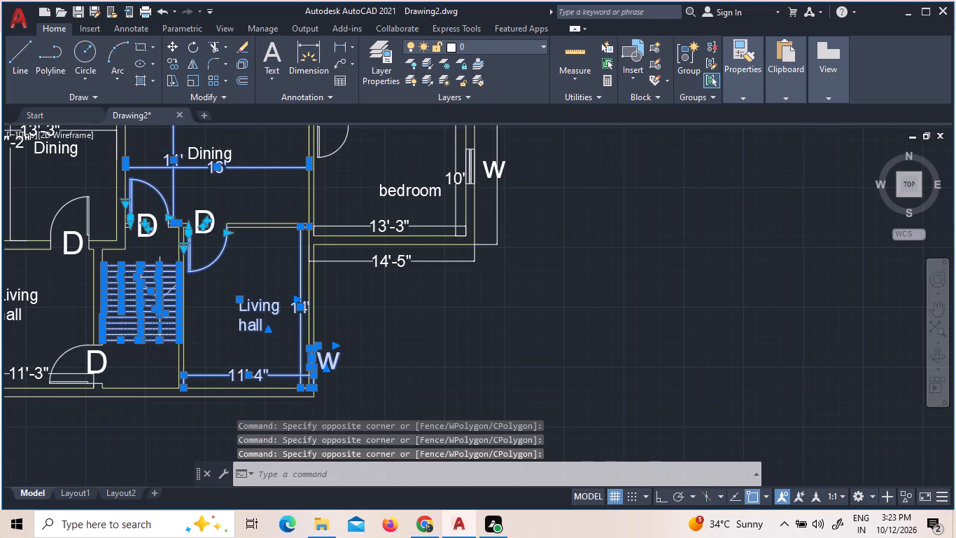
scroll(243, 149, "up", 2)
left_click(227, 177)
left_click(9, 134)
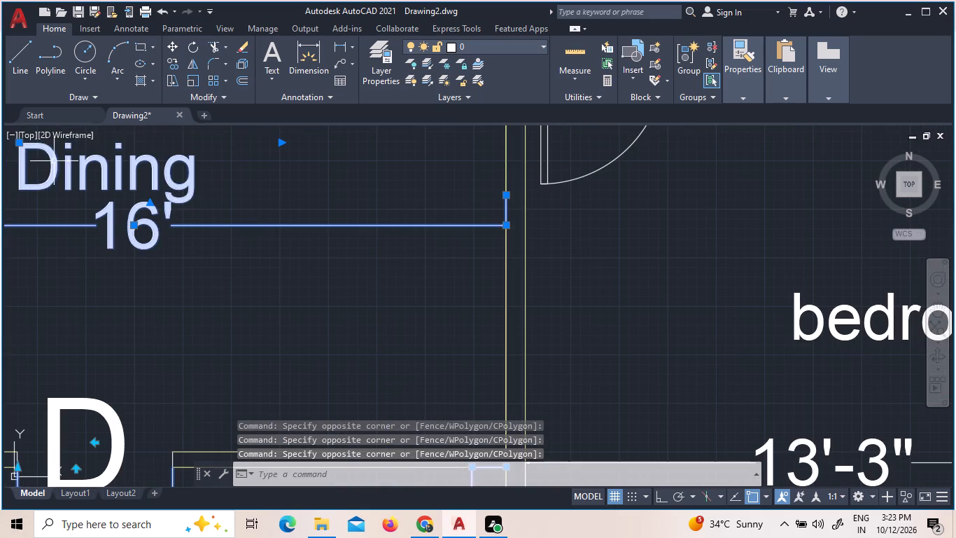
Add the southeastern bedroom's name and 13'-3", 10', 14'-5" and 29'-9" dimensions to the selection.
scroll(81, 177, "down", 4)
scroll(271, 257, "up", 3)
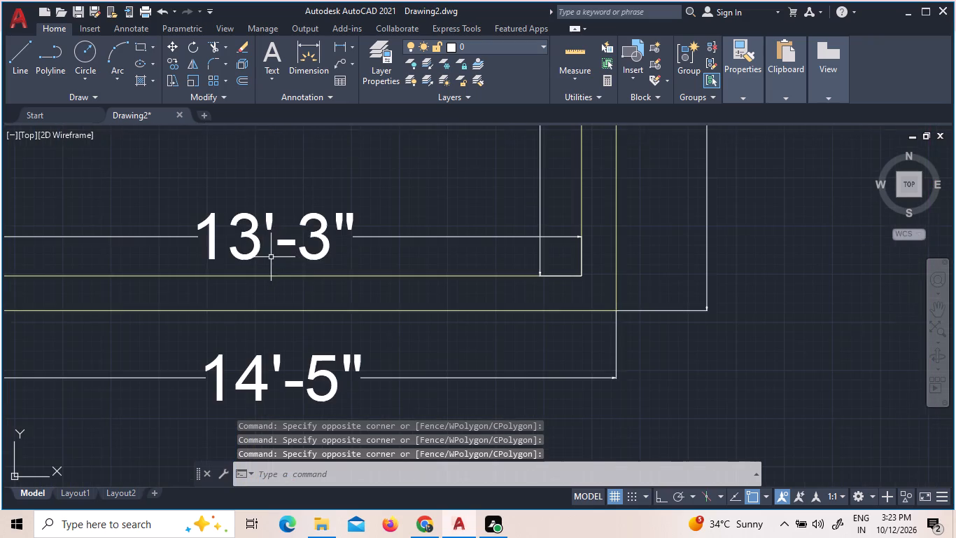
left_click(381, 258)
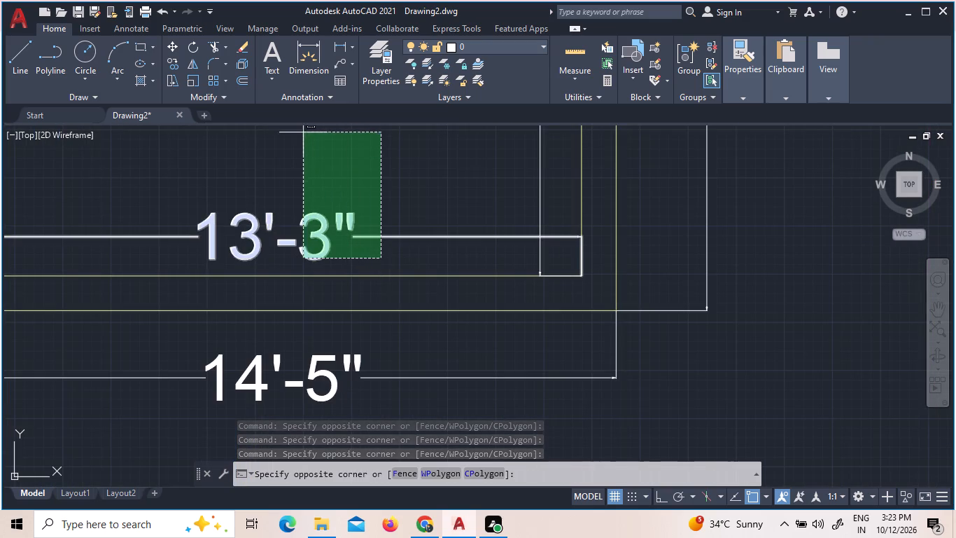
left_click(262, 137)
scroll(418, 172, "down", 2)
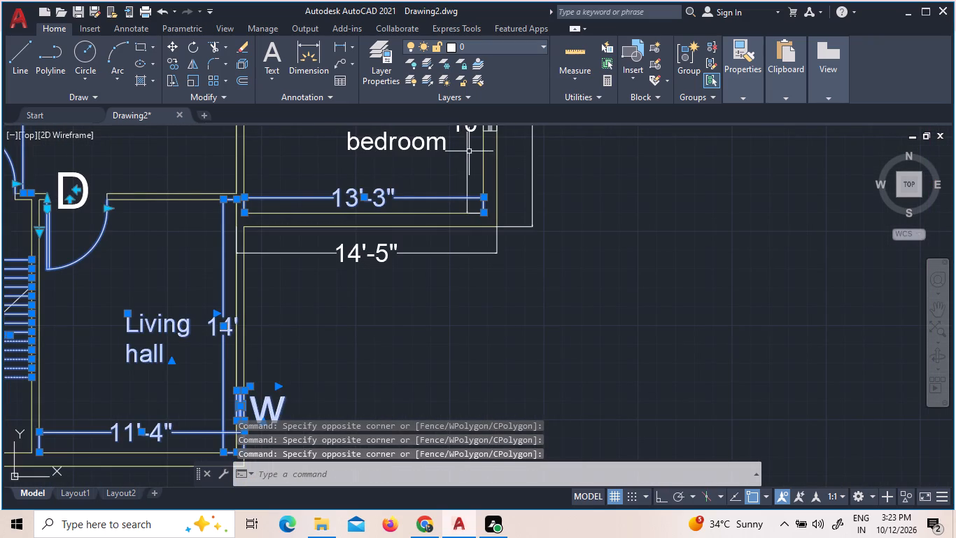
left_click(471, 151)
left_click(398, 142)
scroll(425, 164, "down", 1)
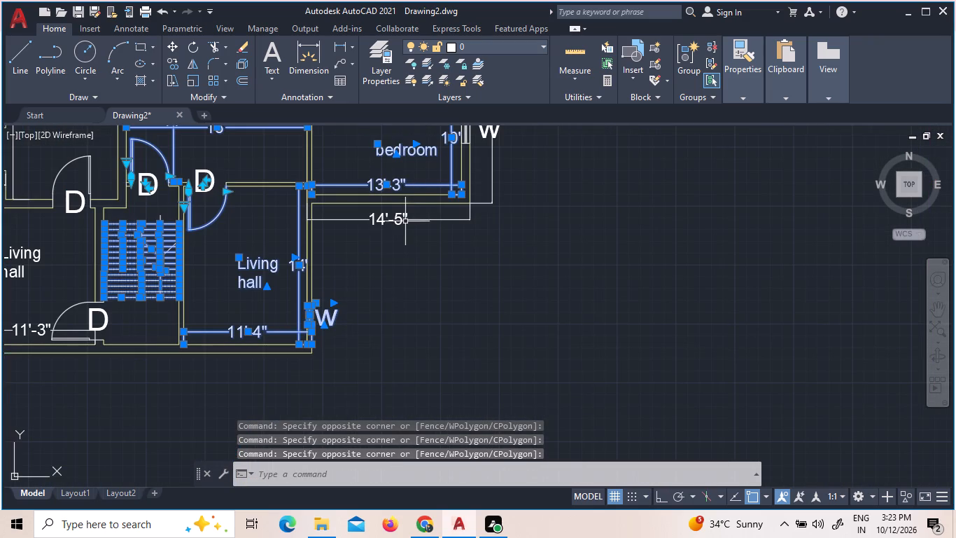
left_click(407, 223)
left_click(378, 219)
left_click(495, 198)
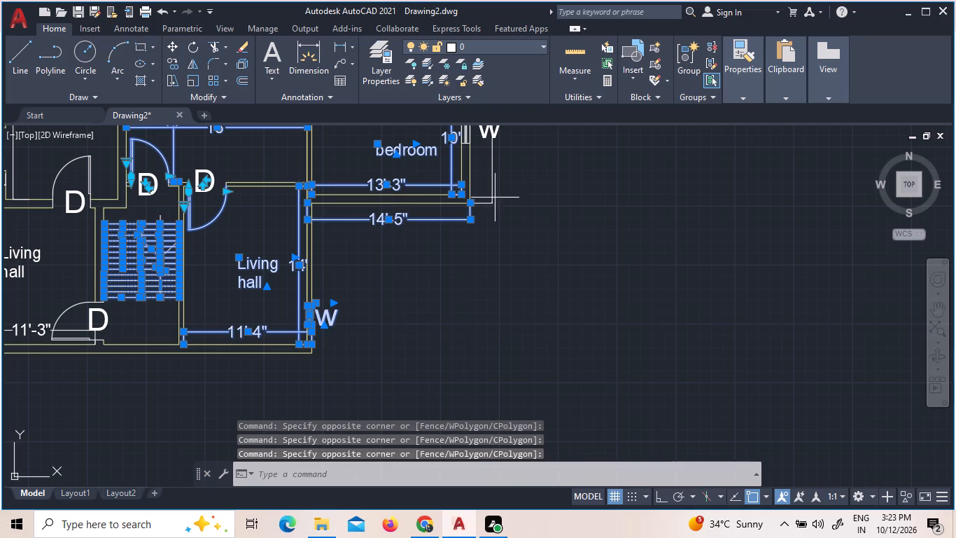
left_click(484, 192)
Add the southeastern bedroom's W label and complete window symbol to the selection.
scroll(485, 233, "down", 4)
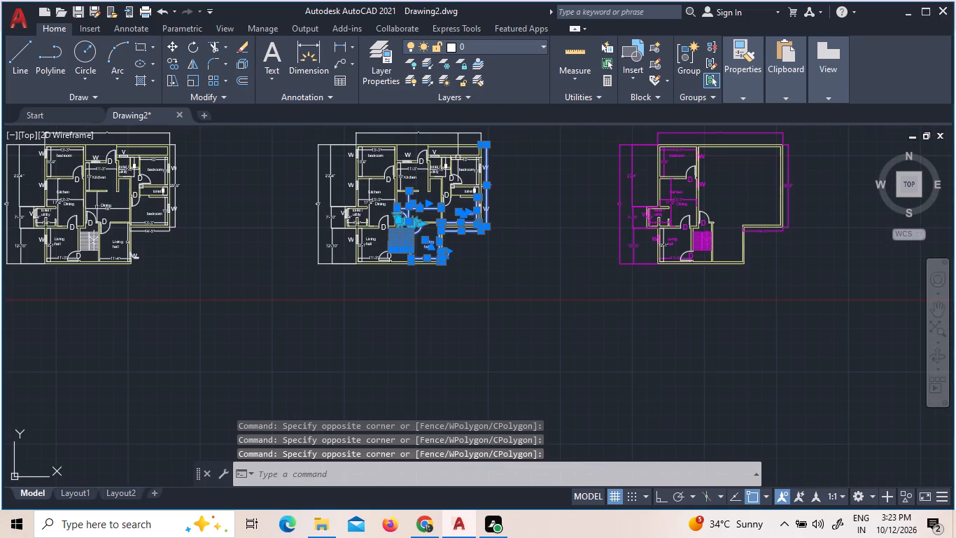
scroll(456, 156, "up", 3)
scroll(503, 292, "up", 2)
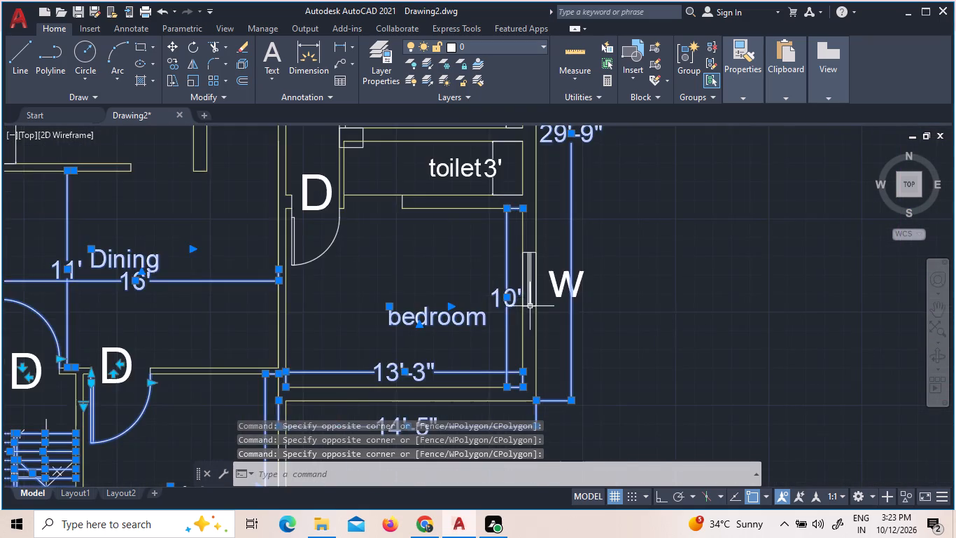
scroll(537, 308, "up", 3)
left_click(614, 229)
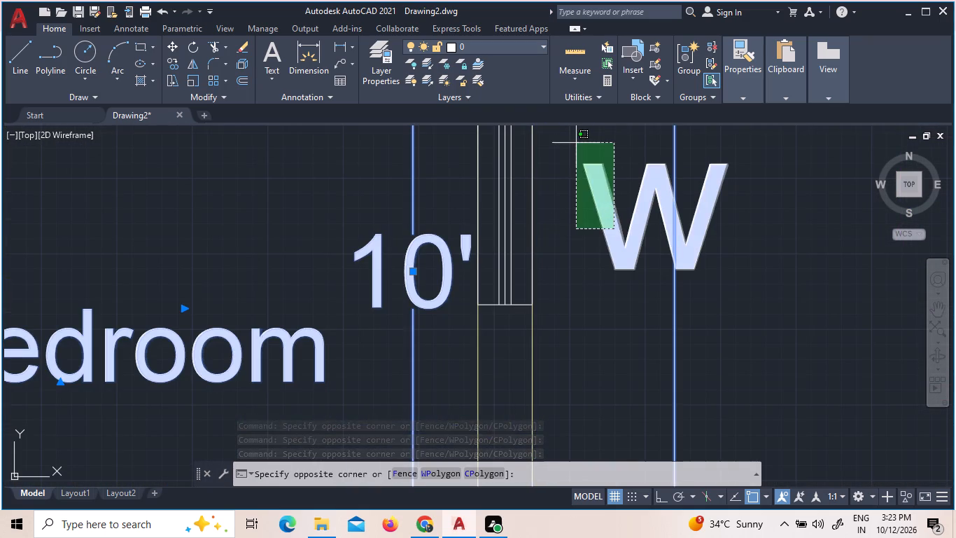
left_click(558, 144)
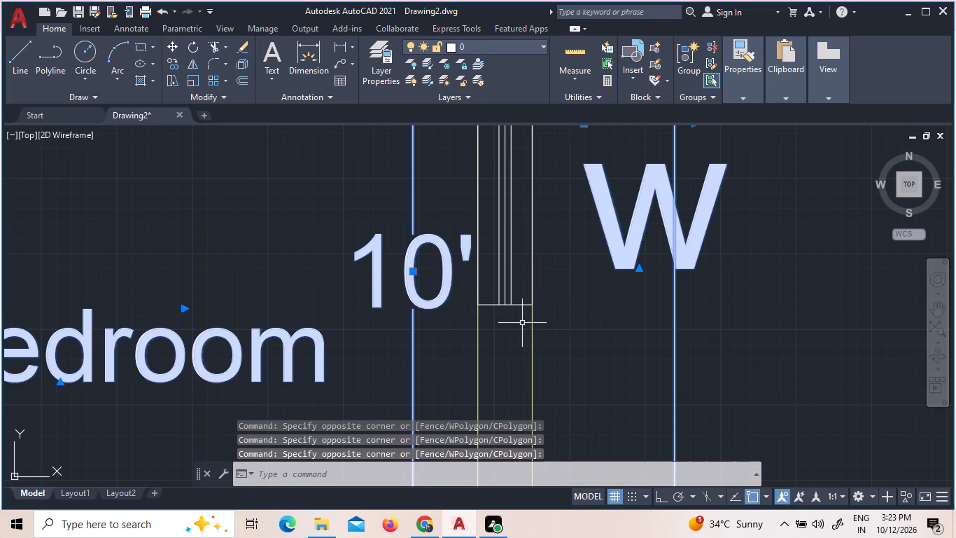
left_click(521, 322)
left_click(490, 275)
scroll(519, 297, "down", 6)
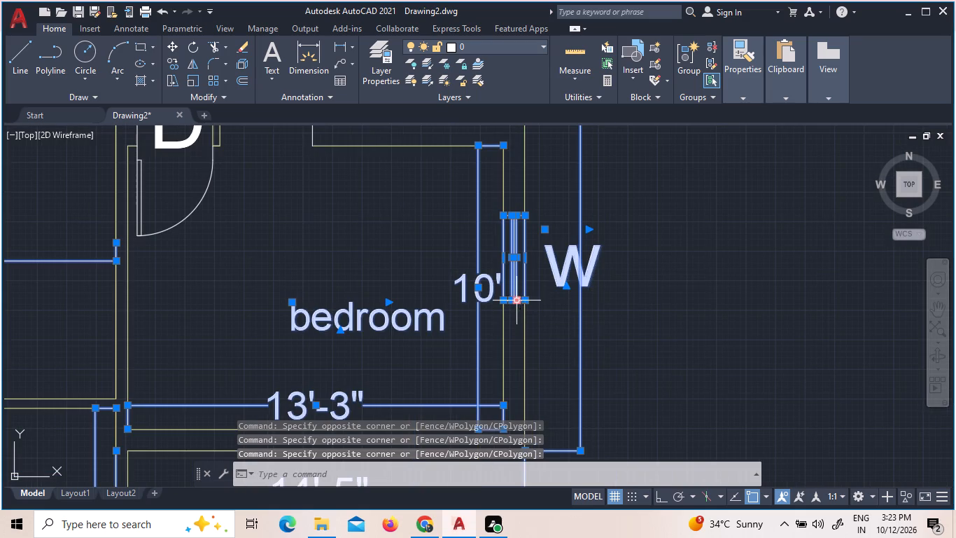
Add the eastern toilet's name and 3' dimension, plus the southeastern bedroom's door and D label, to the selection.
scroll(528, 219, "down", 3)
scroll(503, 150, "up", 2)
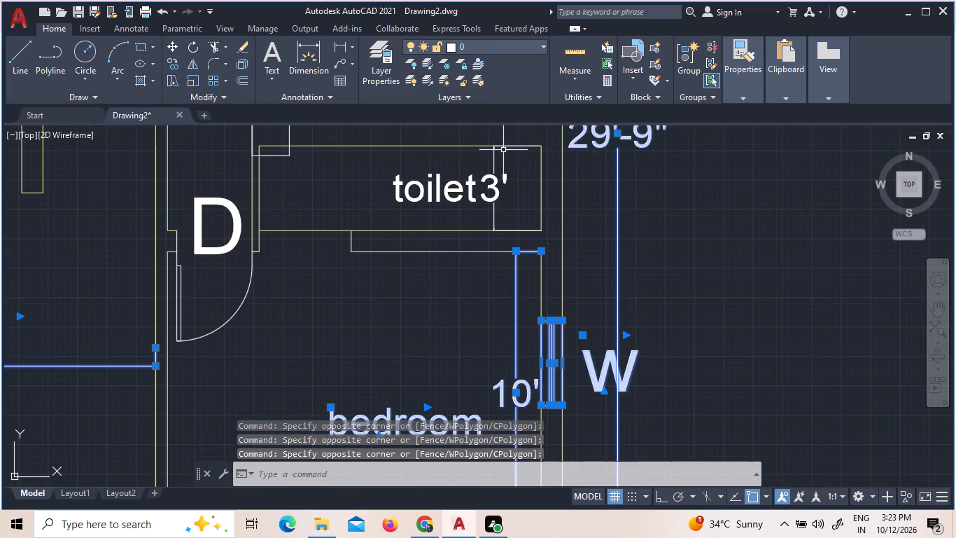
left_click(513, 184)
left_click(342, 156)
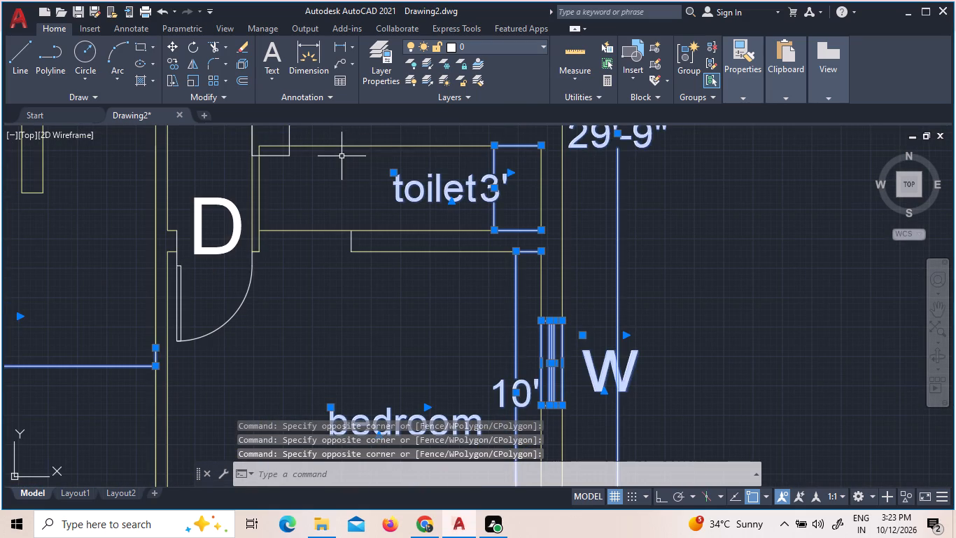
left_click(227, 216)
left_click(216, 364)
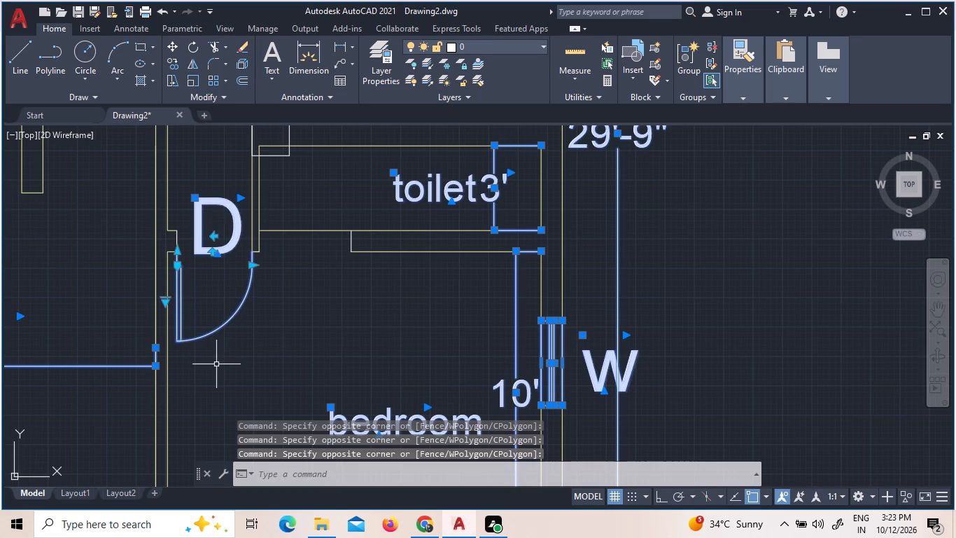
Add the northeastern bedroom's W label, complete window symbol, name and north-south 10' dimension to the selection.
scroll(287, 369, "down", 3)
scroll(405, 180, "up", 2)
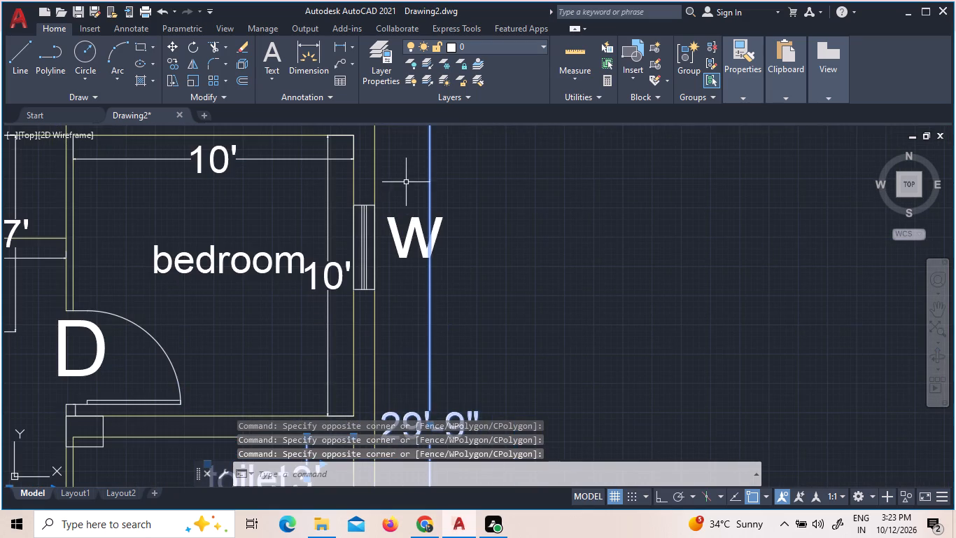
left_click(418, 258)
left_click(384, 219)
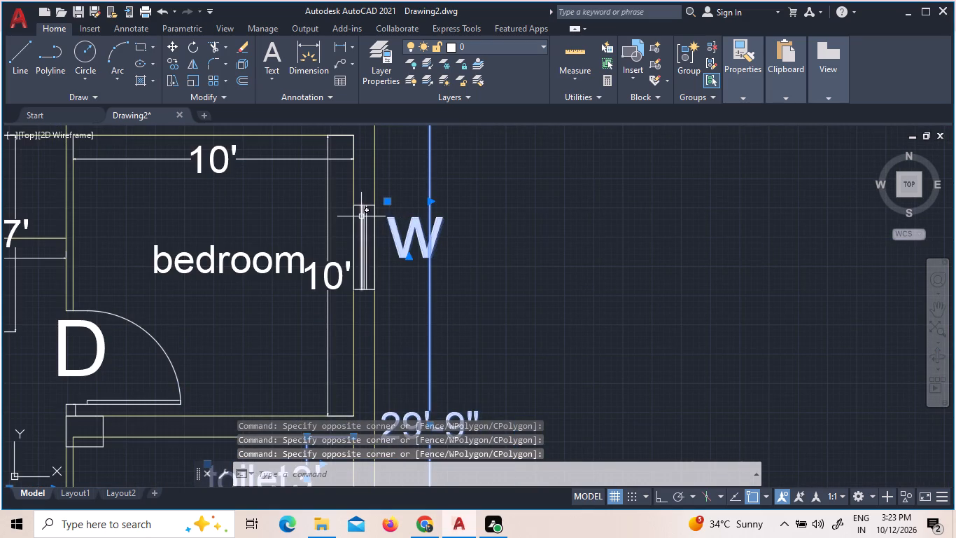
scroll(383, 305, "up", 4)
left_click(302, 228)
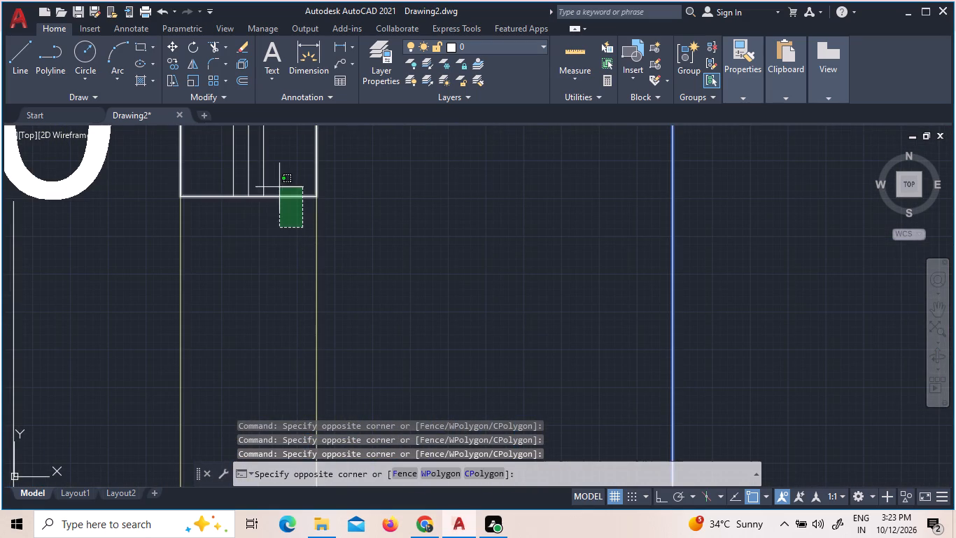
left_click(233, 156)
scroll(267, 181, "down", 6)
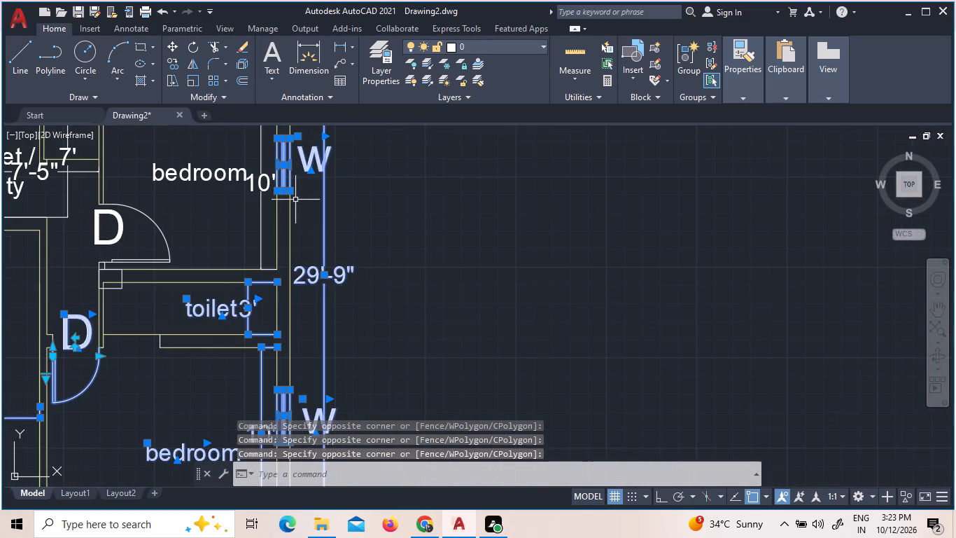
left_click(267, 205)
left_click(183, 167)
Add the northeastern bedroom's door and D label, plus the adjoining toilet/utility's name, 7' and 7'-5" dimensions, to the selection.
scroll(257, 202, "down", 1)
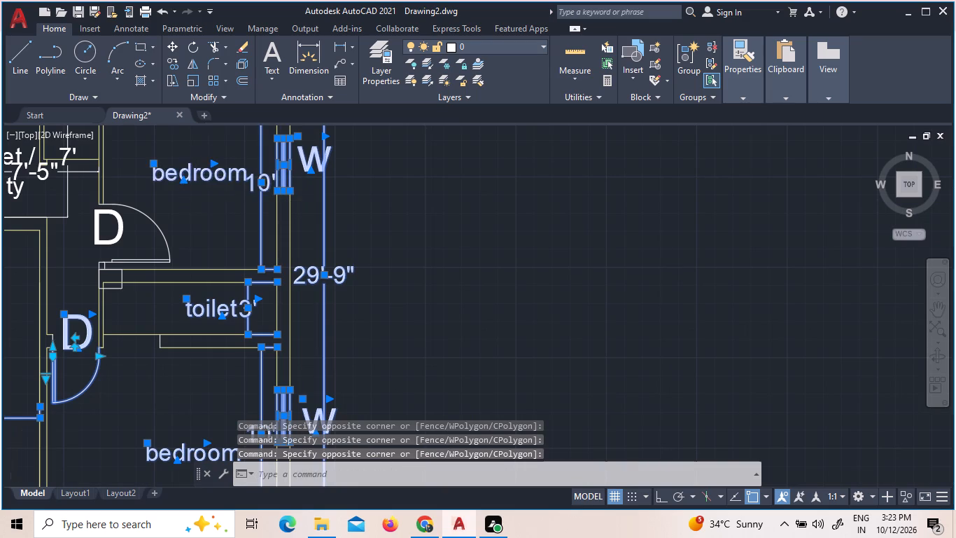
scroll(258, 204, "down", 2)
scroll(224, 206, "up", 3)
left_click(265, 210)
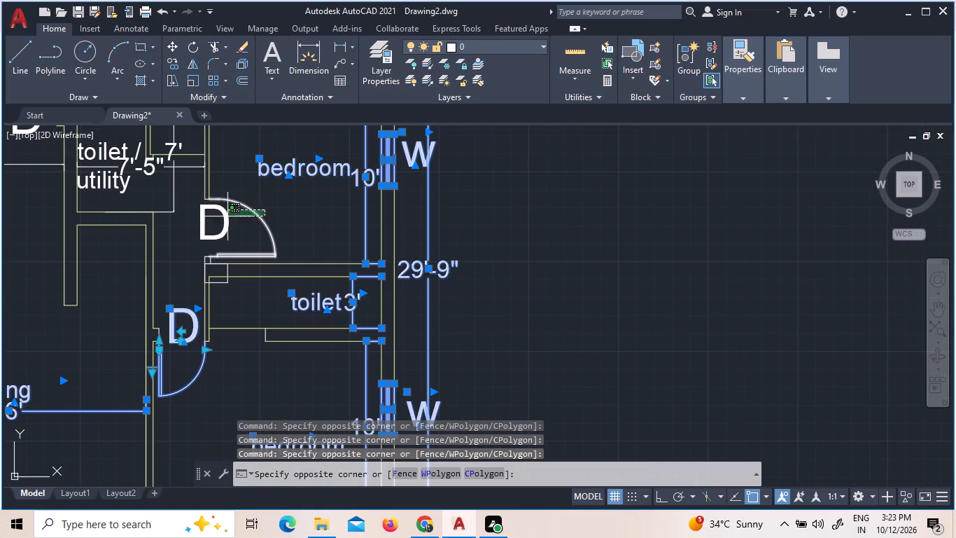
left_click(184, 224)
left_click(174, 192)
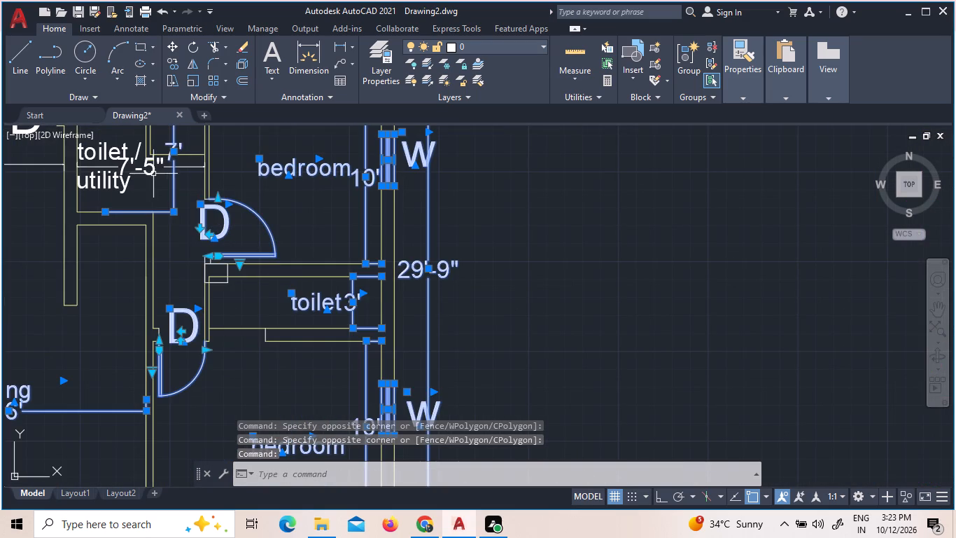
left_click(119, 160)
left_click(114, 174)
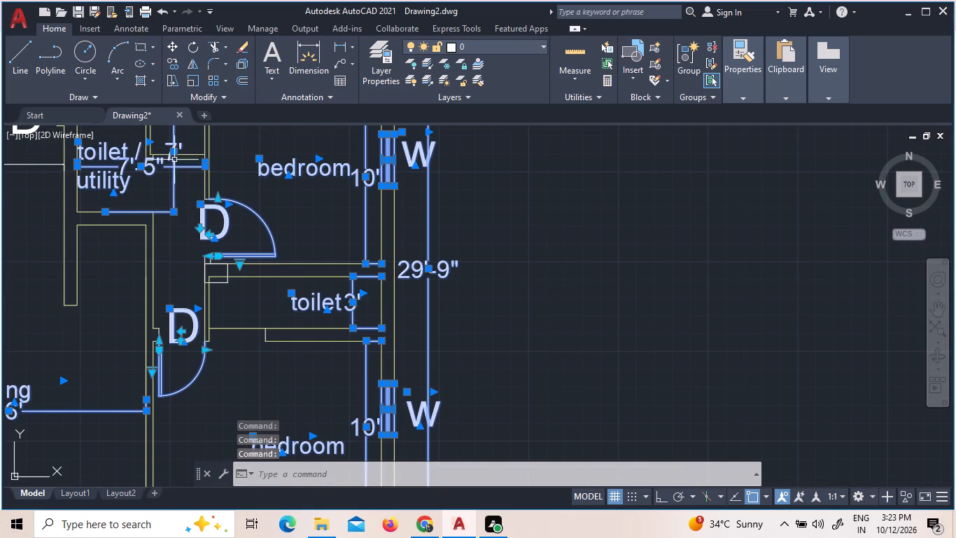
Add the V label and complete ventilator symbol on the toilet/utility's north wall to the selection.
scroll(212, 205, "down", 3)
scroll(194, 191, "up", 2)
scroll(167, 135, "up", 2)
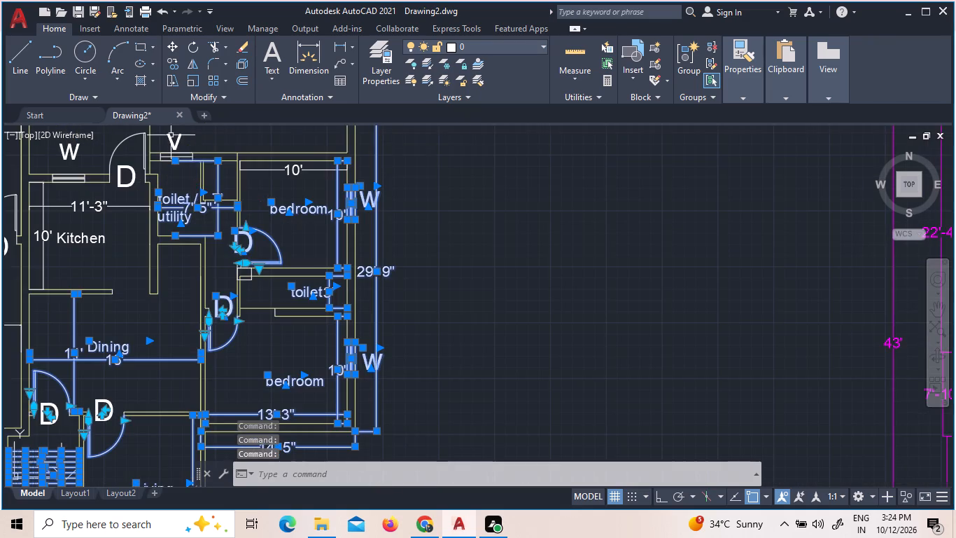
scroll(167, 135, "up", 1)
left_click(178, 146)
left_click(163, 146)
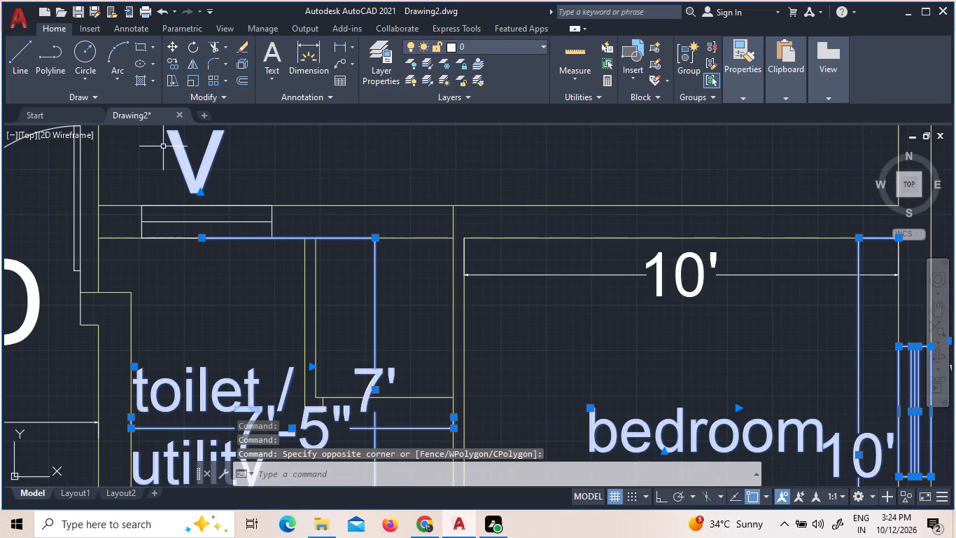
left_click(299, 230)
left_click(225, 215)
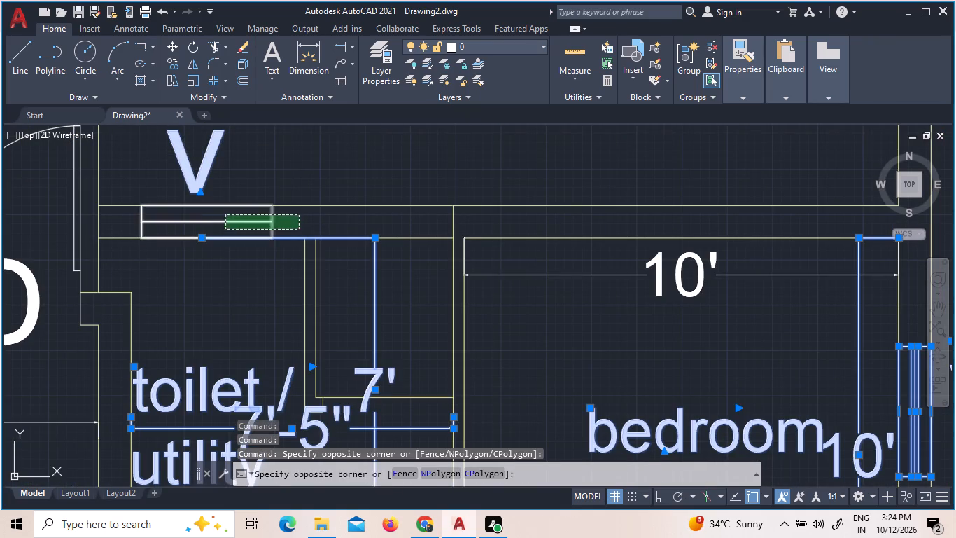
Add the W label and complete window symbol on the eastern kitchen's north wall to the selection.
scroll(231, 219, "down", 3)
scroll(283, 249, "down", 2)
scroll(181, 228, "up", 2)
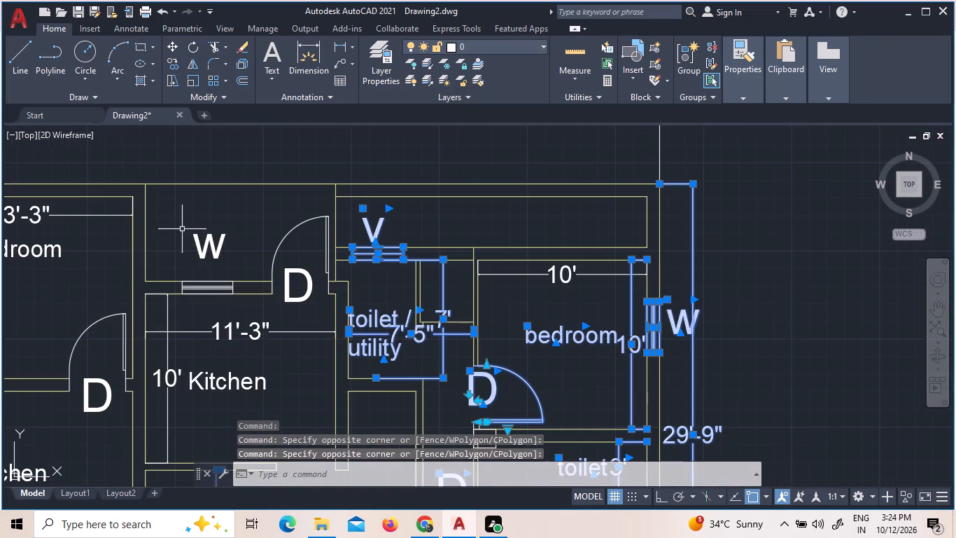
left_click(236, 258)
left_click(199, 247)
scroll(255, 302, "up", 2)
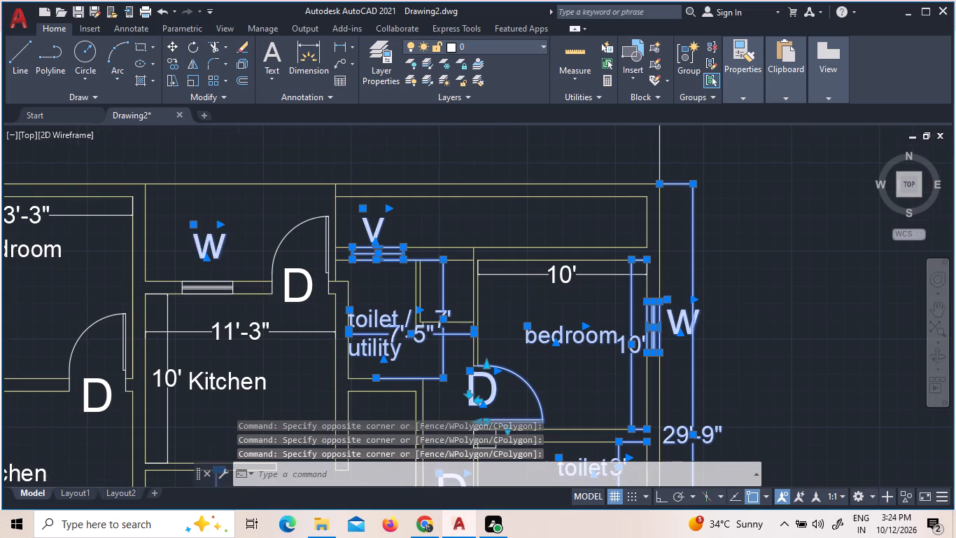
scroll(255, 302, "up", 1)
left_click(190, 258)
left_click(76, 231)
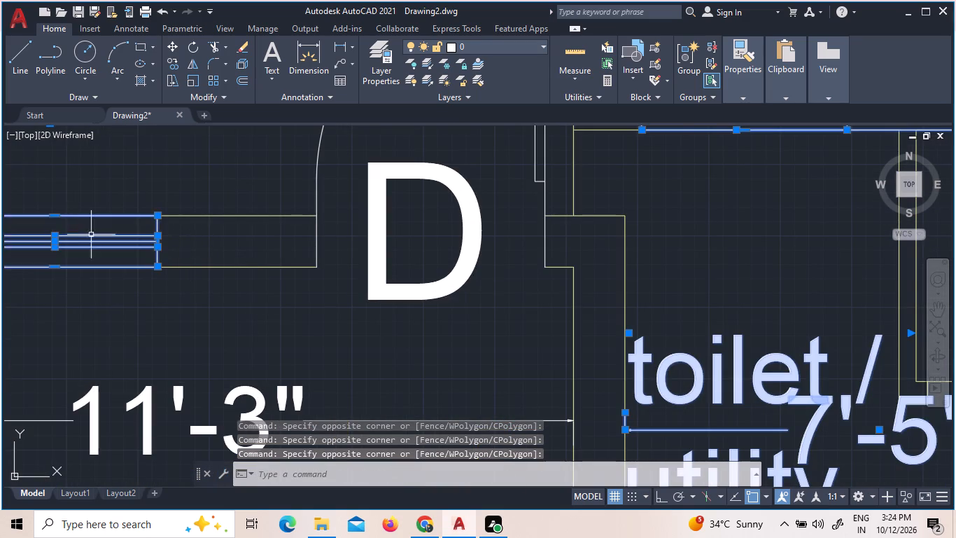
Add the eastern kitchen's north door with its D label, name, 11'-3" and 10' dimensions to the selection.
scroll(173, 251, "down", 5)
left_click(241, 266)
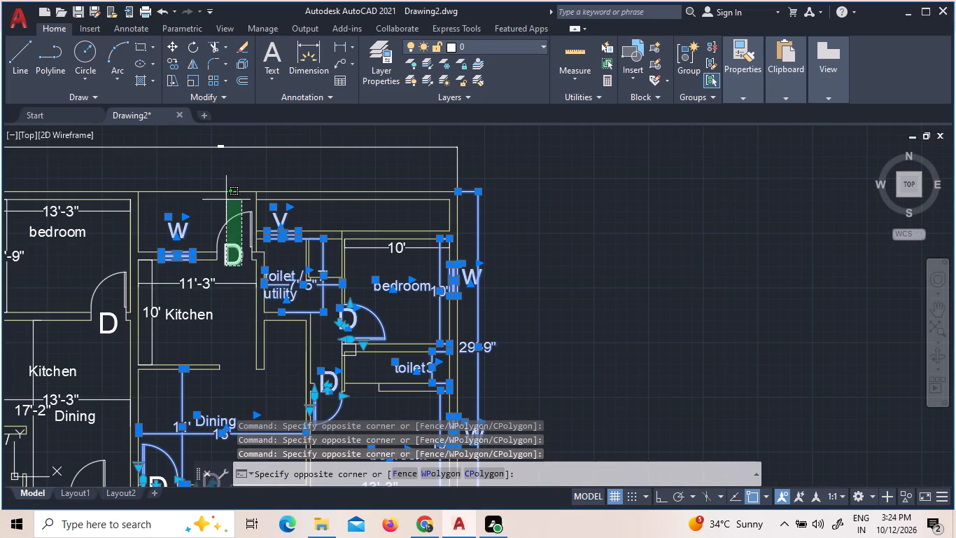
left_click(225, 206)
left_click_drag(219, 319, 204, 316)
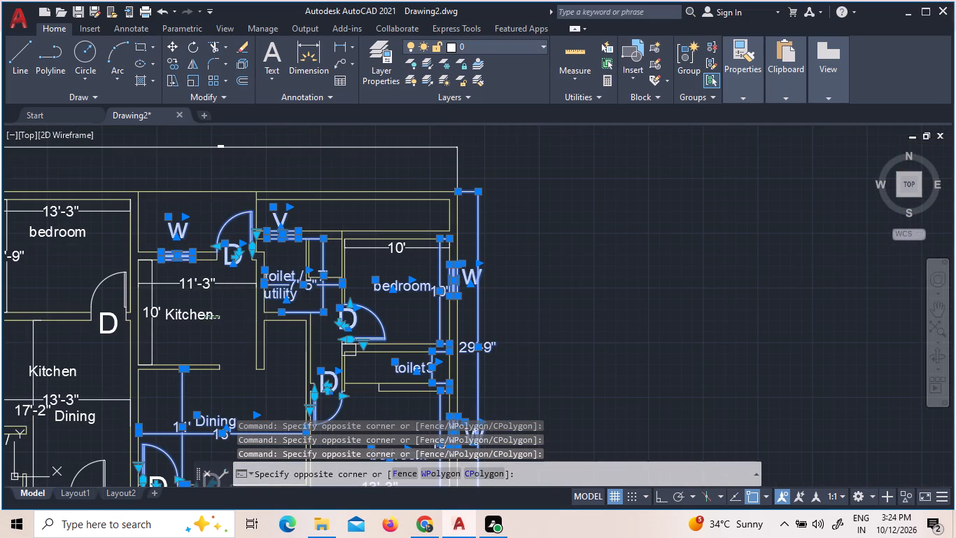
left_click(150, 282)
Add the D labels of the eastern living hall's north door and the door north of the stairs to the selection.
scroll(218, 297, "down", 4)
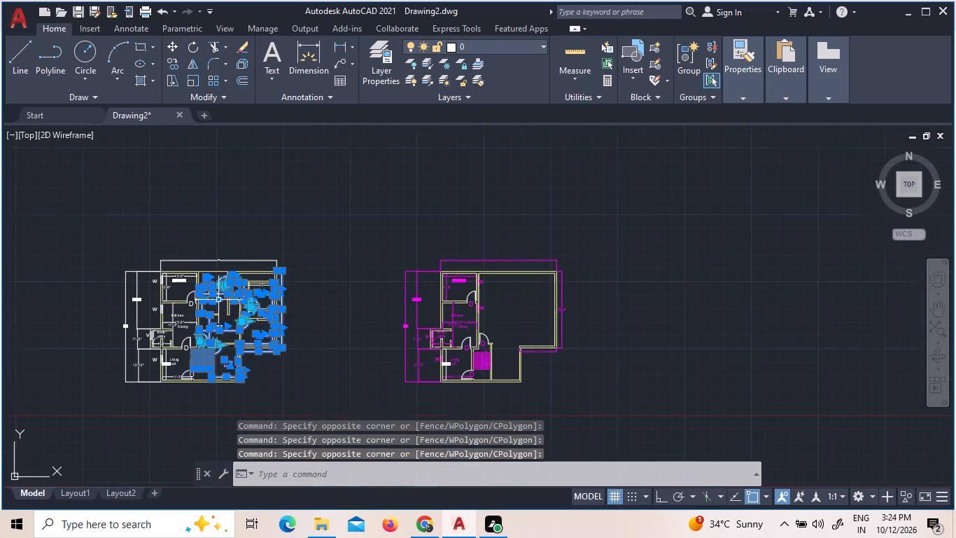
scroll(209, 355, "up", 5)
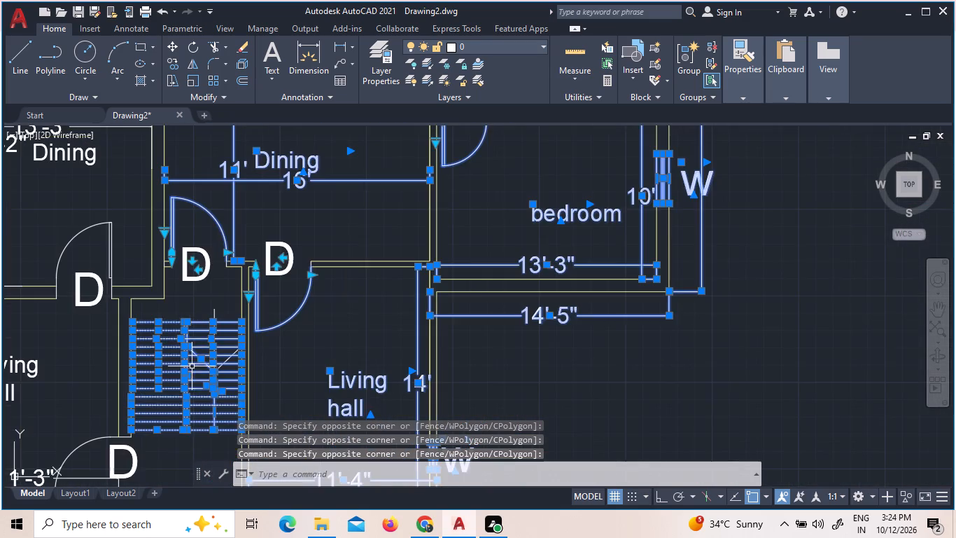
scroll(201, 366, "down", 2)
scroll(232, 329, "up", 3)
left_click_drag(264, 295, 248, 293)
left_click(148, 270)
left_click(114, 336)
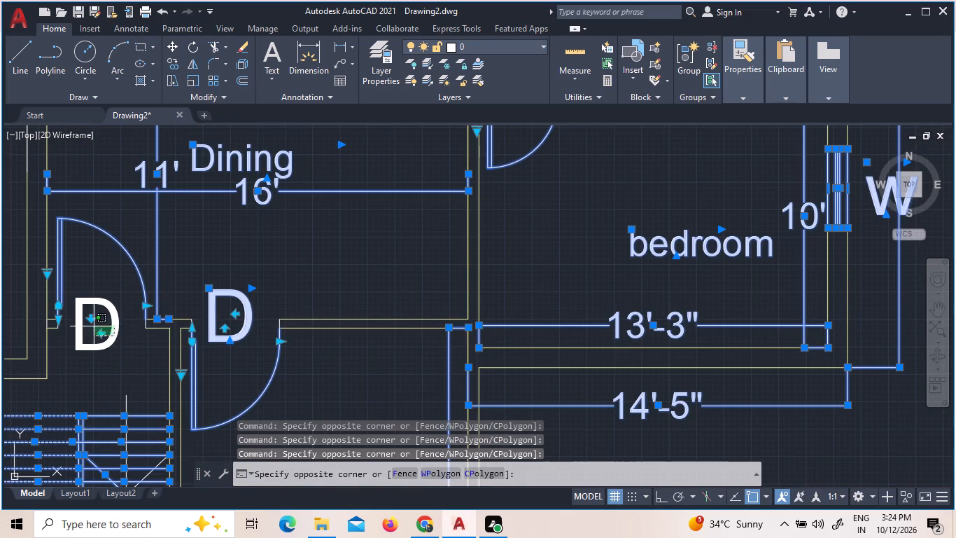
left_click(75, 320)
Add the door southwest of the stairs and its D label to the selection.
scroll(138, 325, "down", 3)
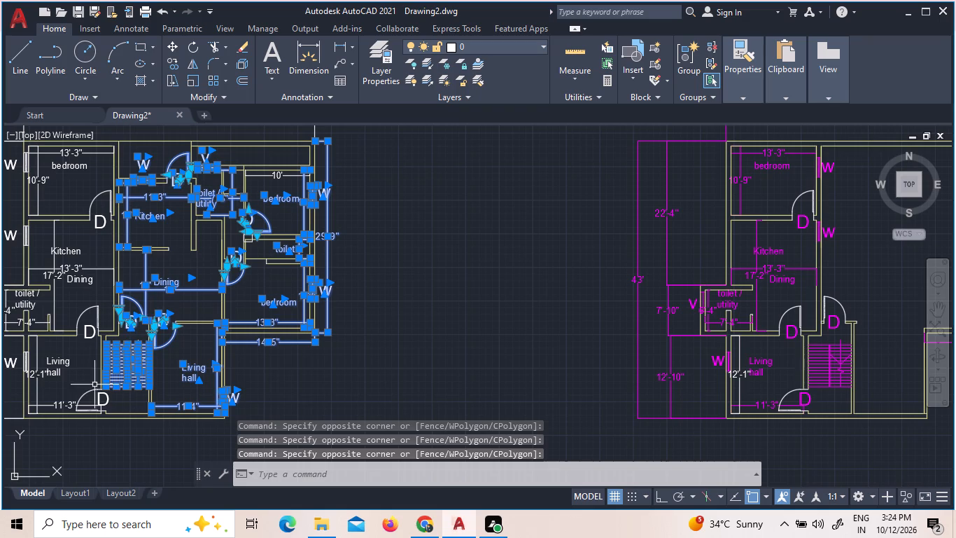
scroll(65, 416, "up", 2)
left_click(192, 379)
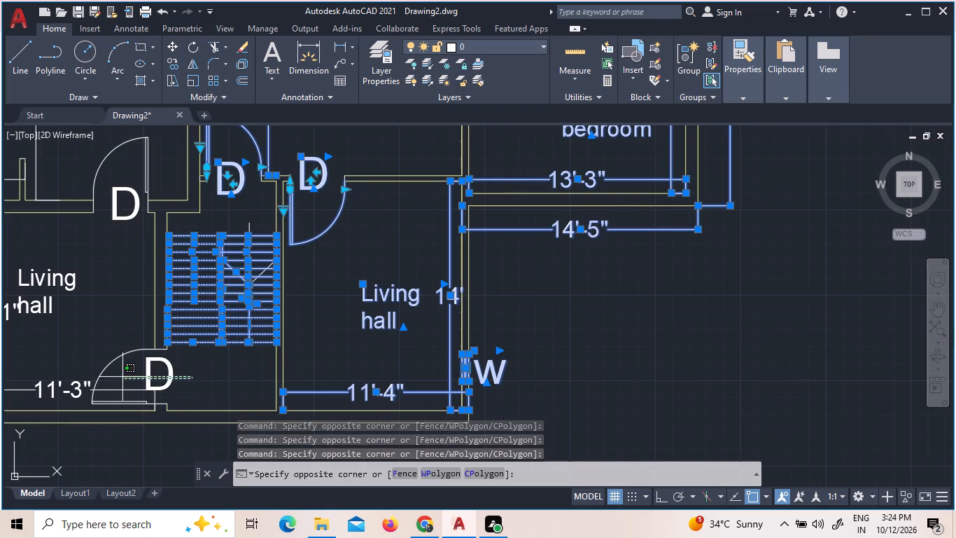
left_click(31, 354)
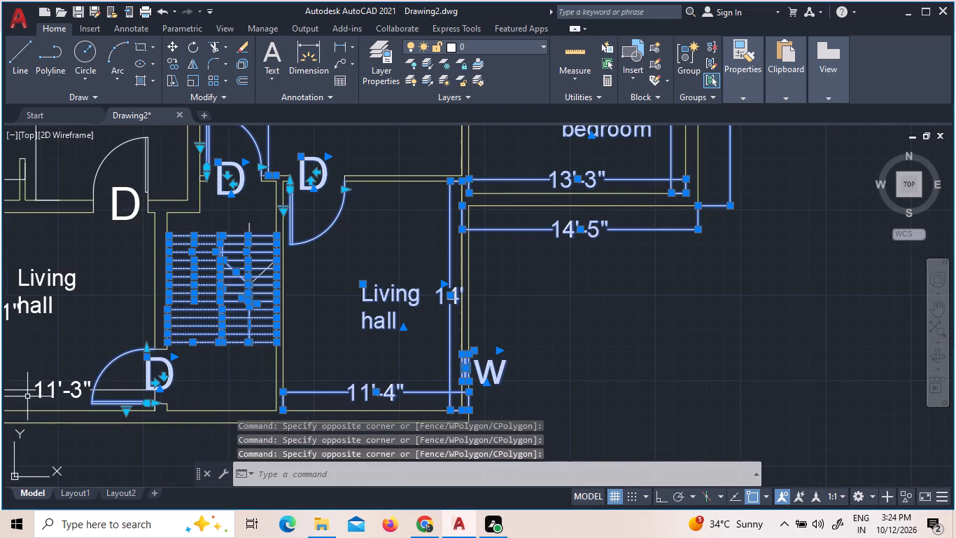
Add the western living hall's name, 11'-3" and 12'-1" dimensions, and north door with its D label to the selection.
left_click_drag(27, 396, 35, 388)
left_click(10, 243)
scroll(92, 256, "down", 1)
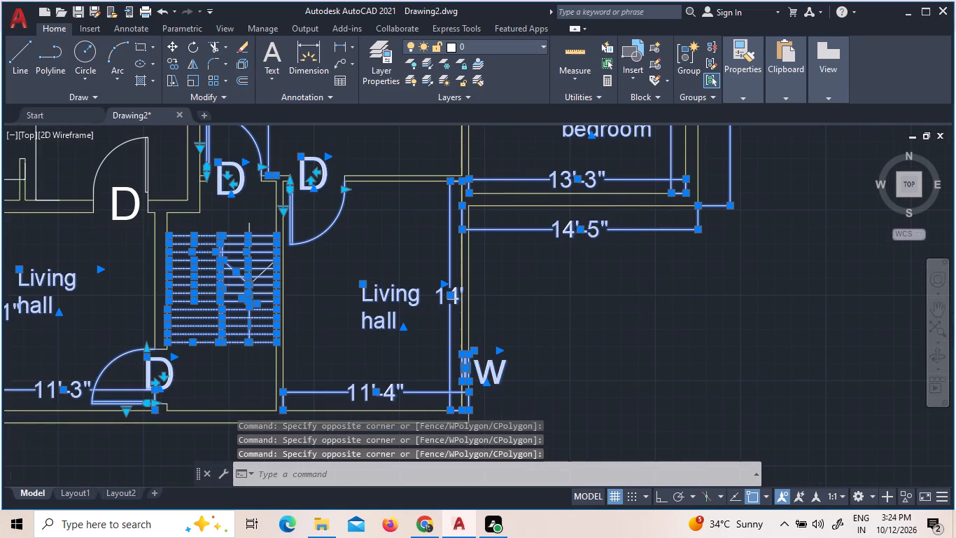
scroll(92, 256, "down", 2)
scroll(0, 235, "up", 2)
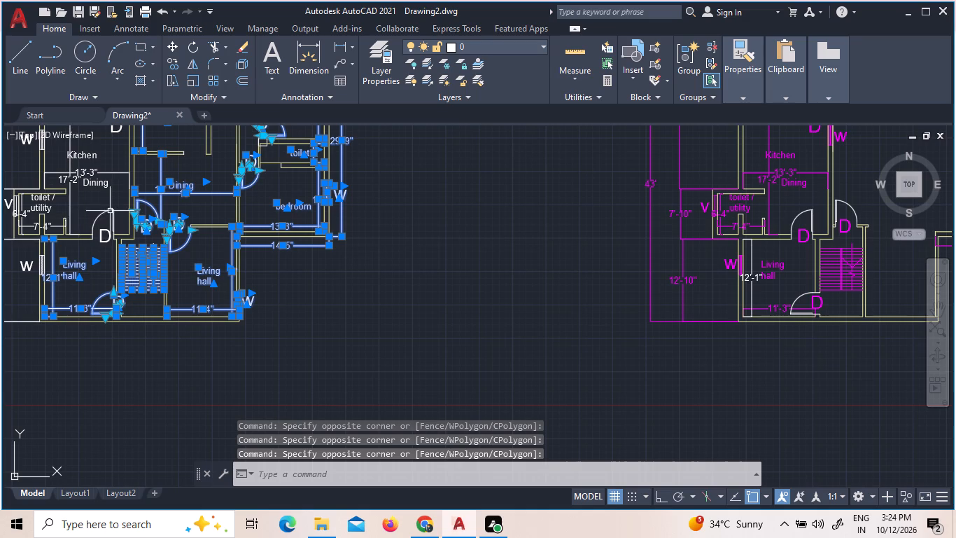
left_click(111, 246)
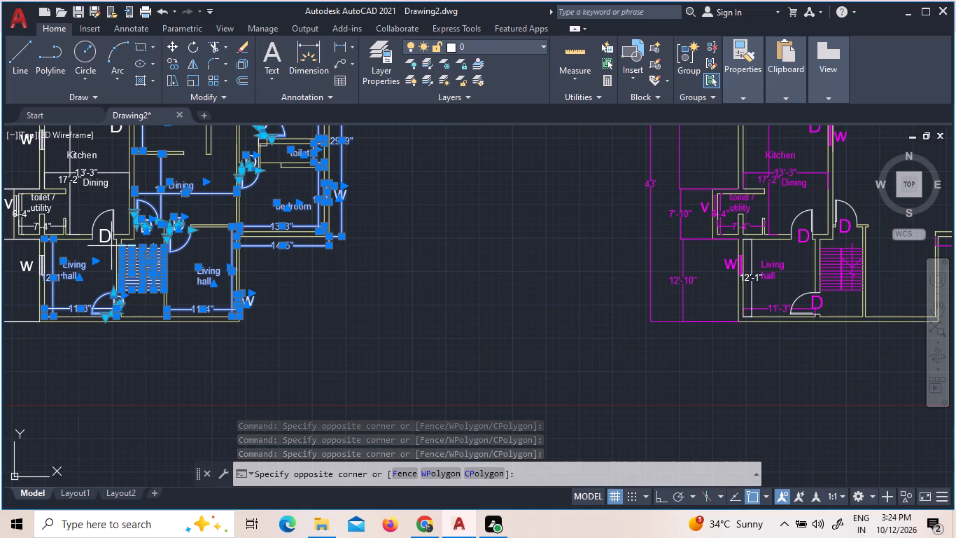
left_click(96, 202)
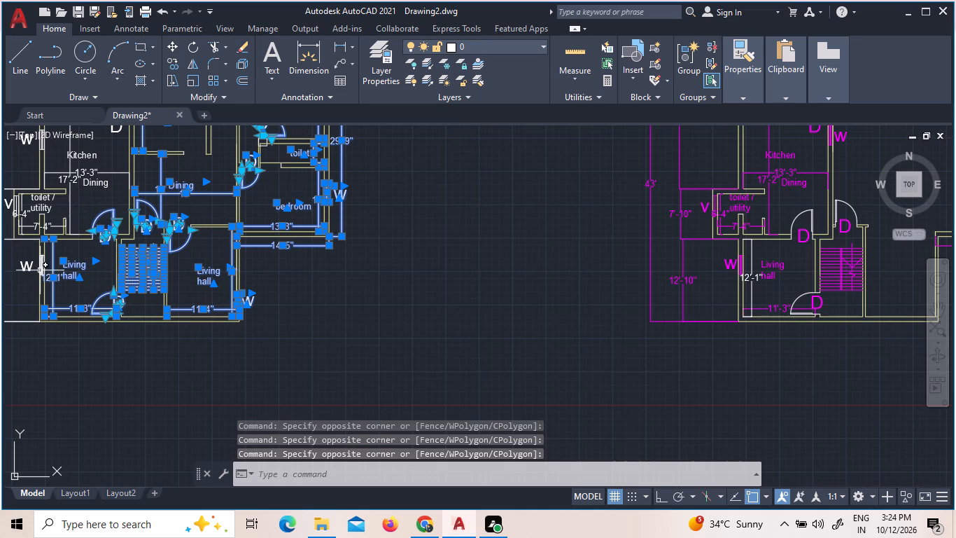
Add the window symbol on the western living hall's west wall and its W label to the selection.
scroll(38, 270, "up", 7)
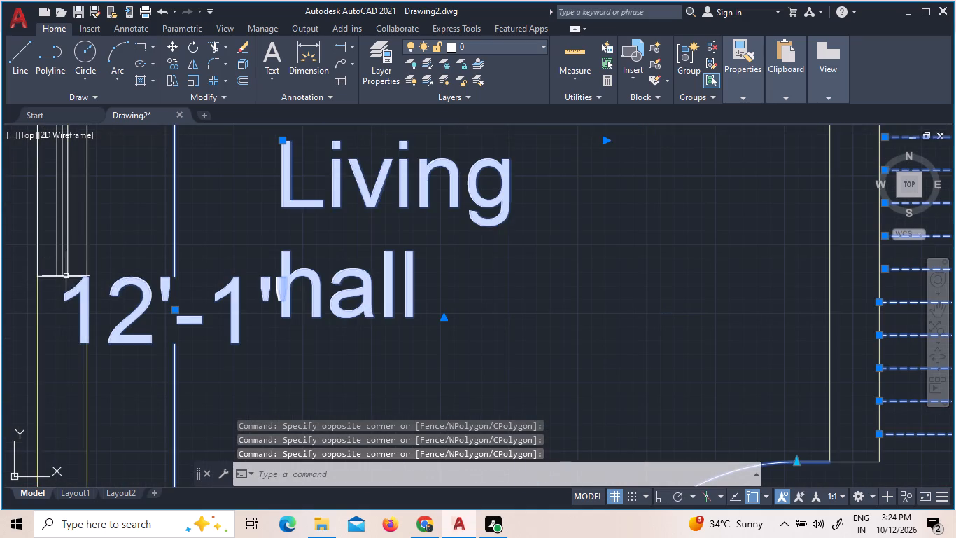
left_click(71, 282)
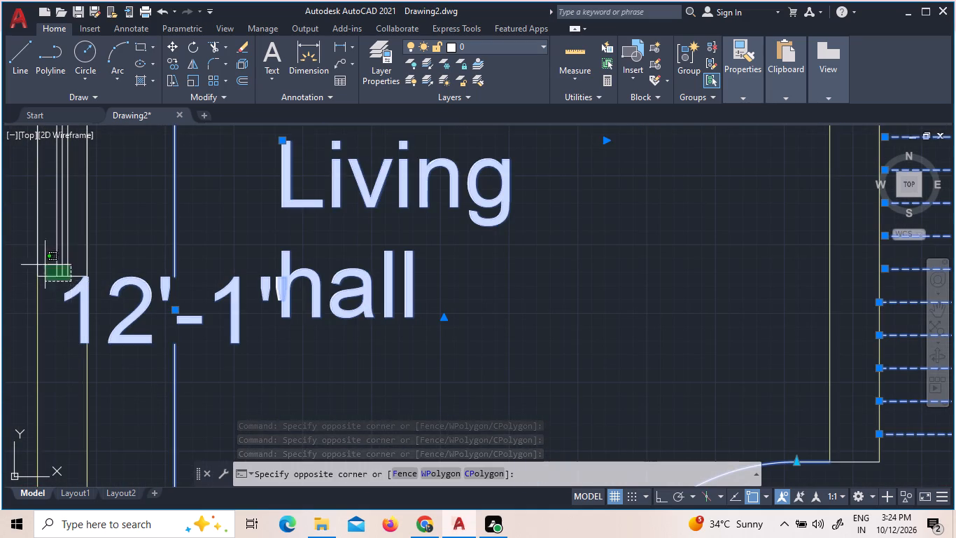
left_click(45, 253)
scroll(69, 268, "down", 3)
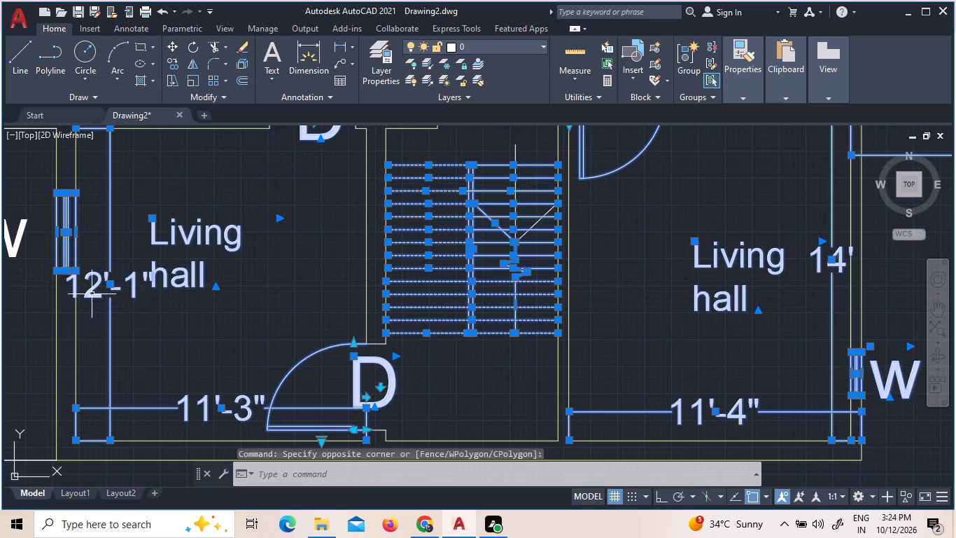
left_click(35, 272)
left_click(5, 231)
Add the western toilet / utility's name, 7'-4" and 6'-4" dimensions, and V label to the selection.
scroll(57, 273, "down", 3)
scroll(128, 305, "down", 2)
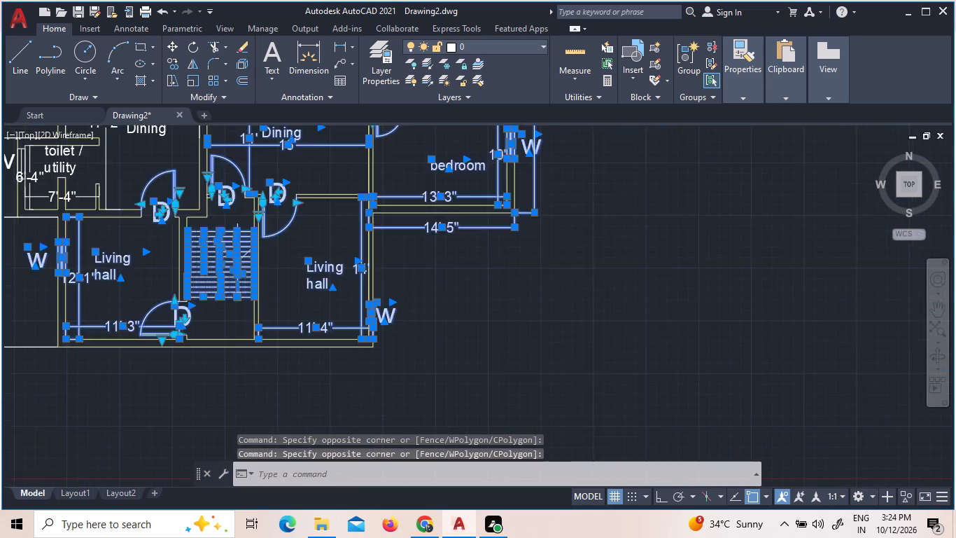
scroll(128, 305, "down", 1)
scroll(51, 219, "up", 2)
scroll(160, 317, "up", 2)
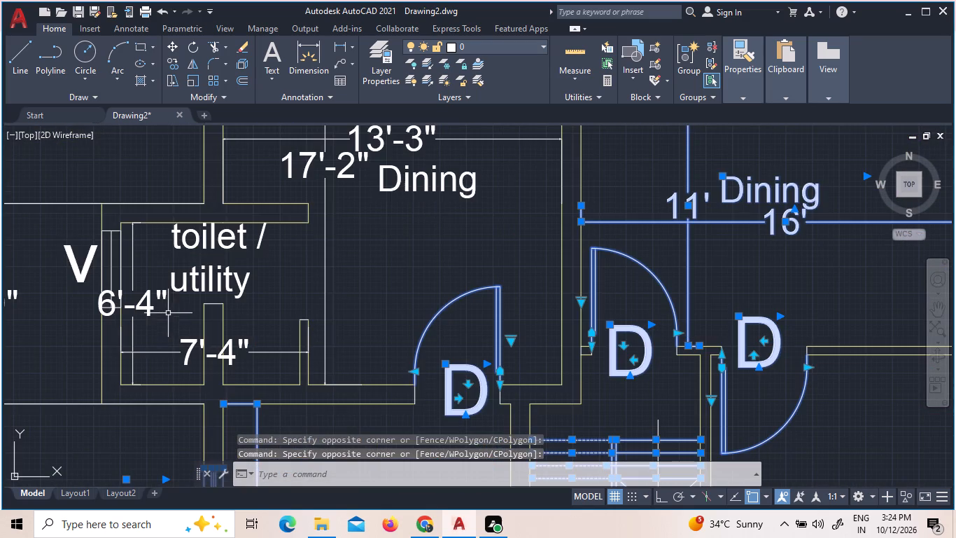
left_click(264, 366)
left_click(241, 270)
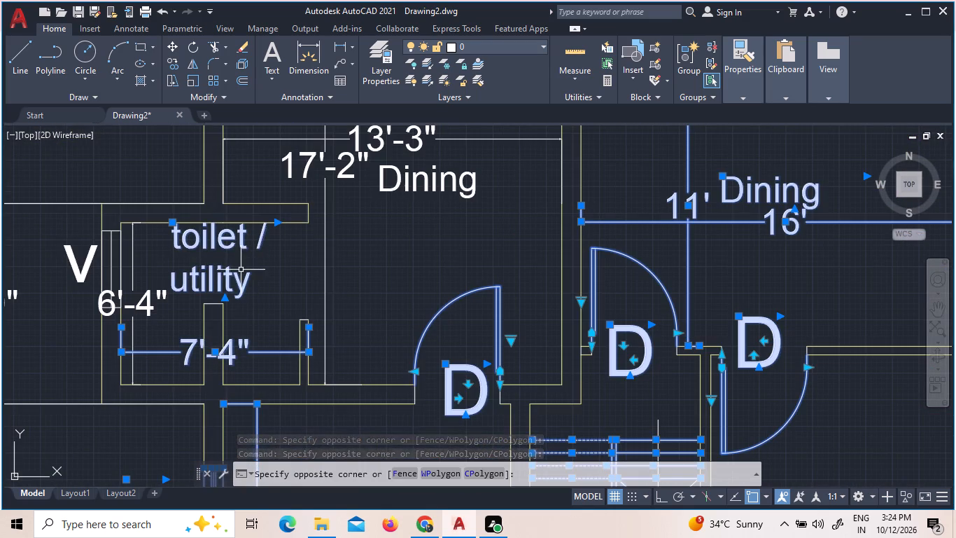
left_click(140, 294)
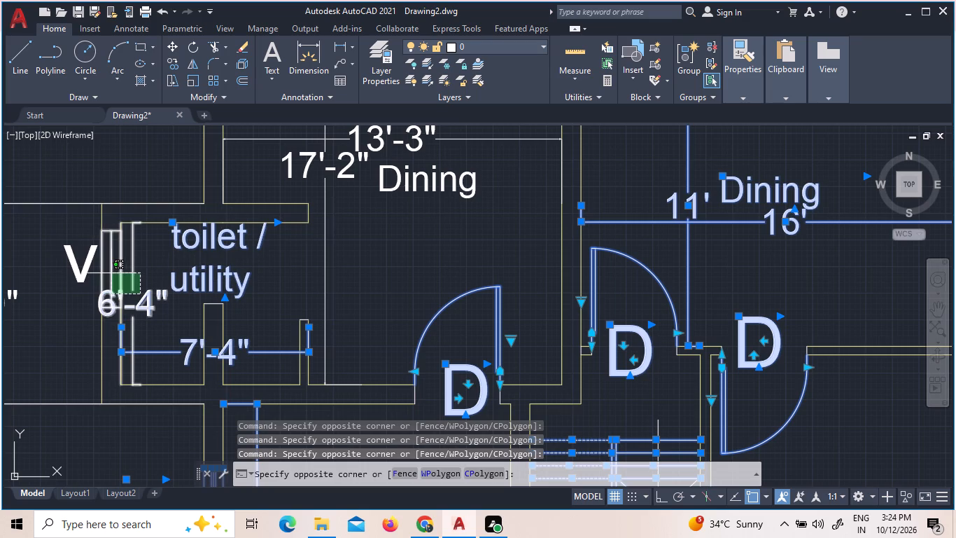
left_click(125, 273)
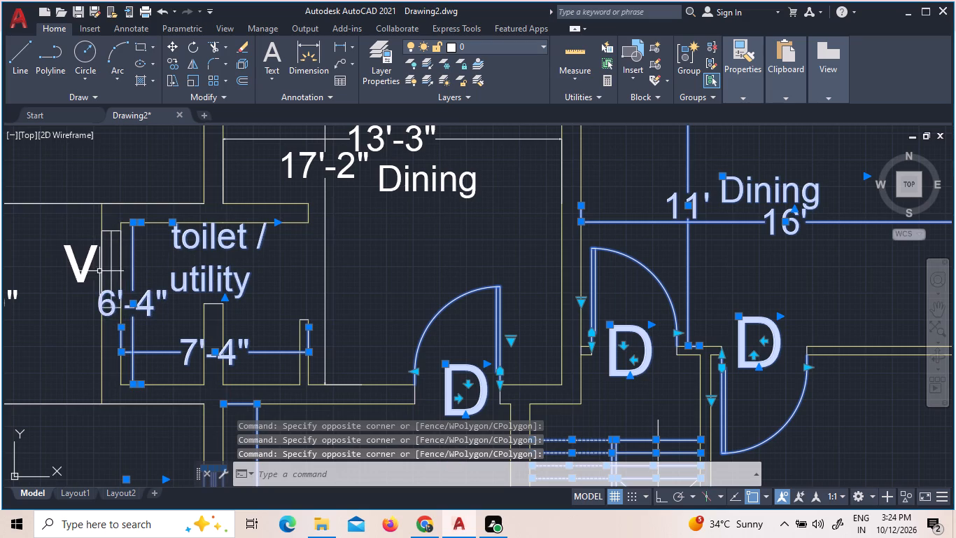
left_click(89, 273)
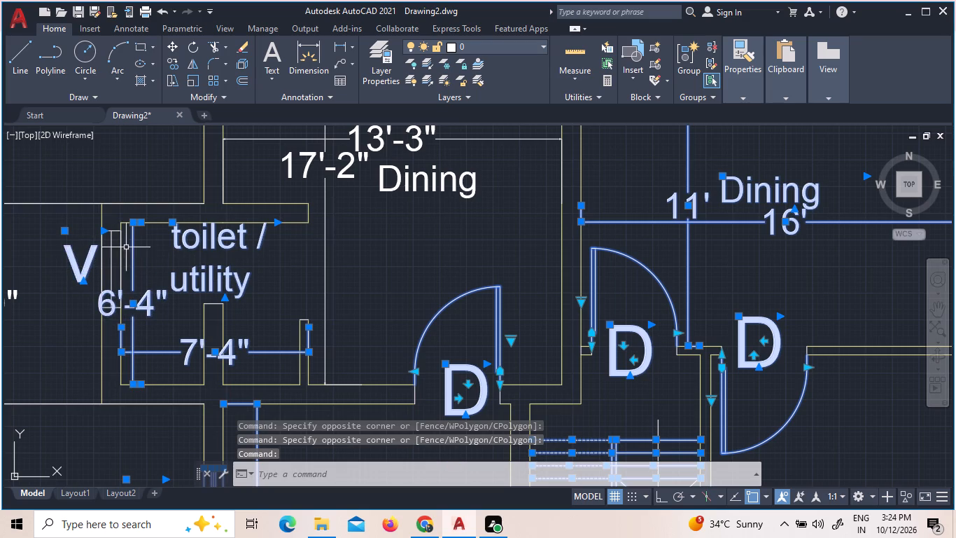
Add the western Kitchen and Dining names with their 13'-3" and 17'-2" dimensions to the selection.
scroll(129, 228, "up", 3)
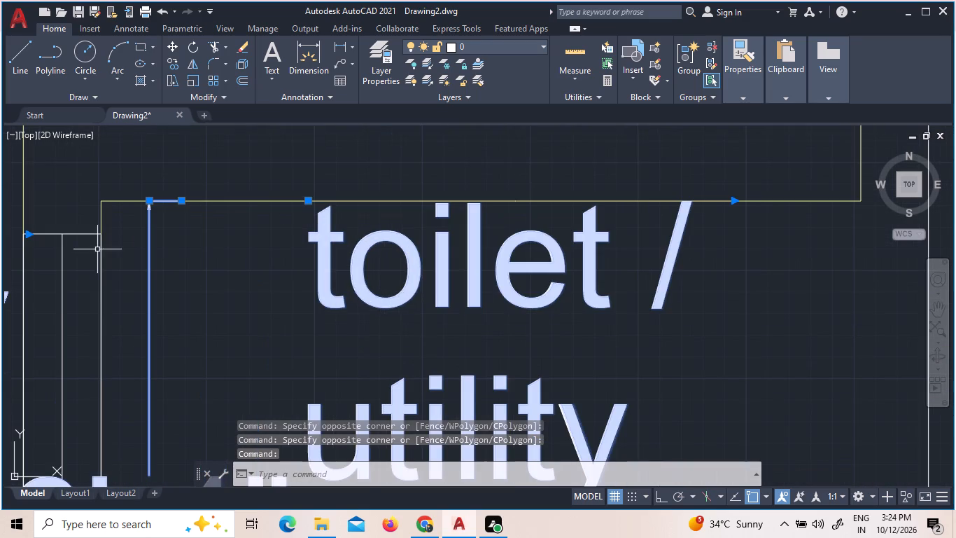
scroll(80, 254, "down", 8)
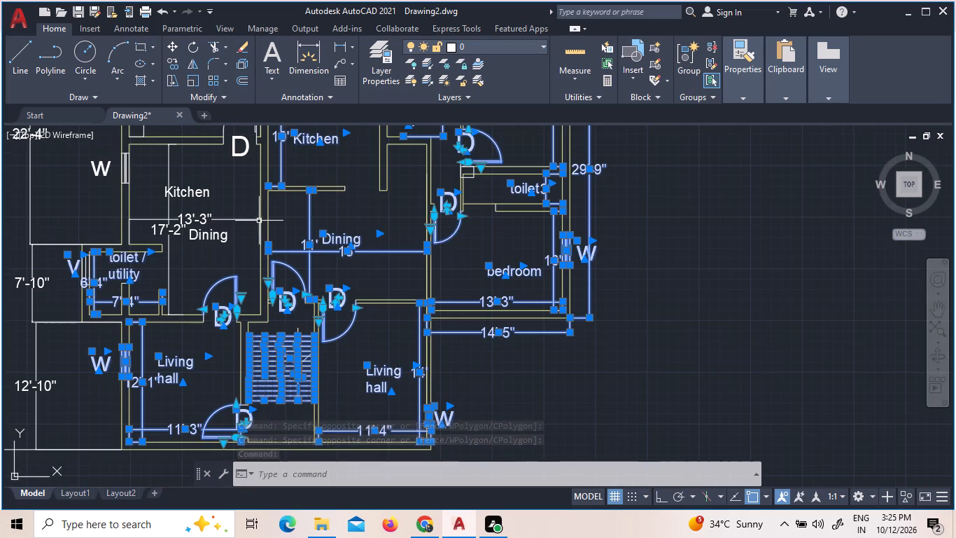
left_click_drag(241, 251, 233, 247)
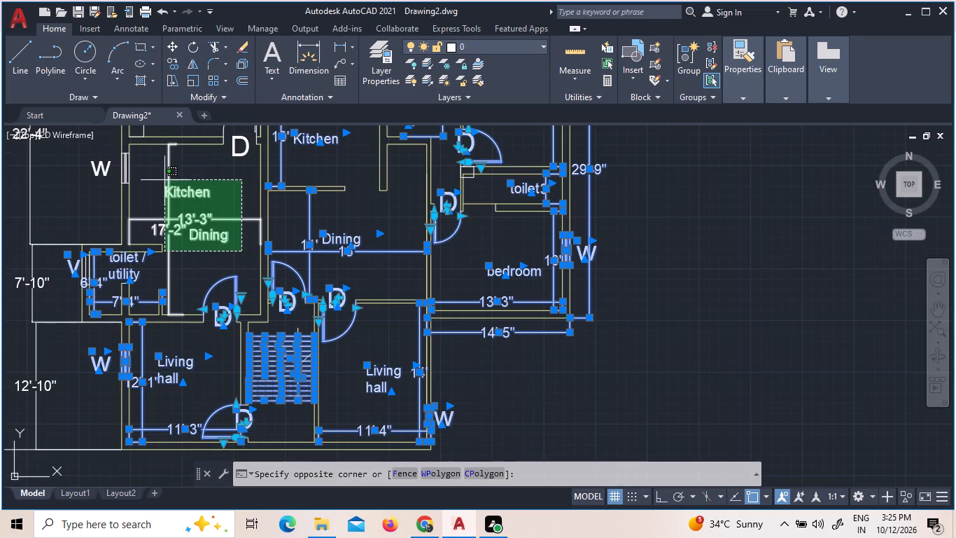
left_click(164, 179)
Add the complete window symbol on the western kitchen's west wall to the selection.
scroll(127, 168, "up", 2)
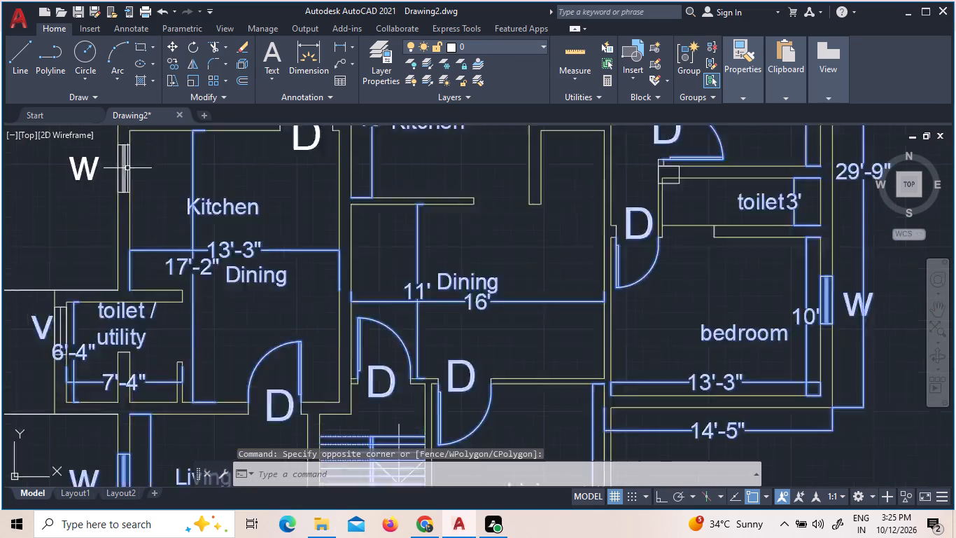
scroll(124, 167, "up", 2)
left_click(129, 278)
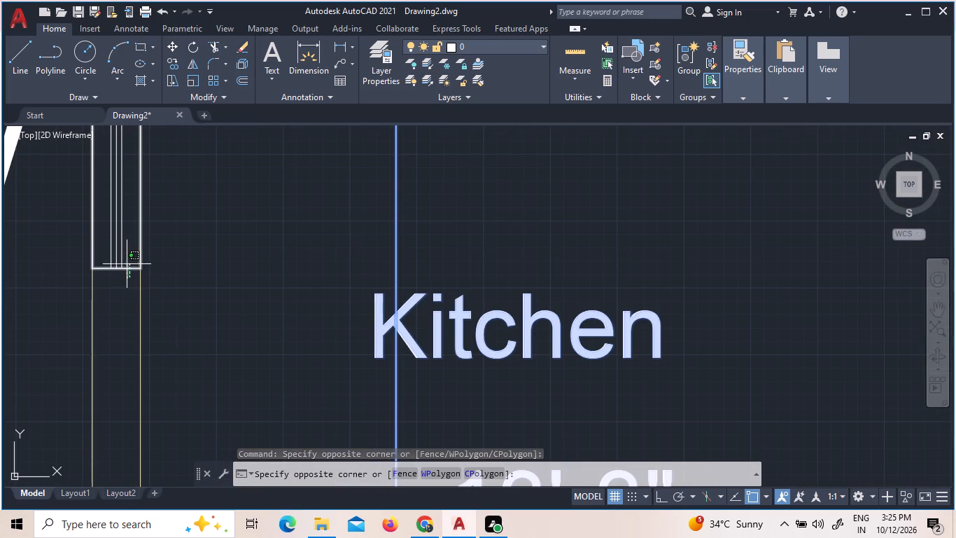
left_click(108, 260)
scroll(146, 276, "down", 6)
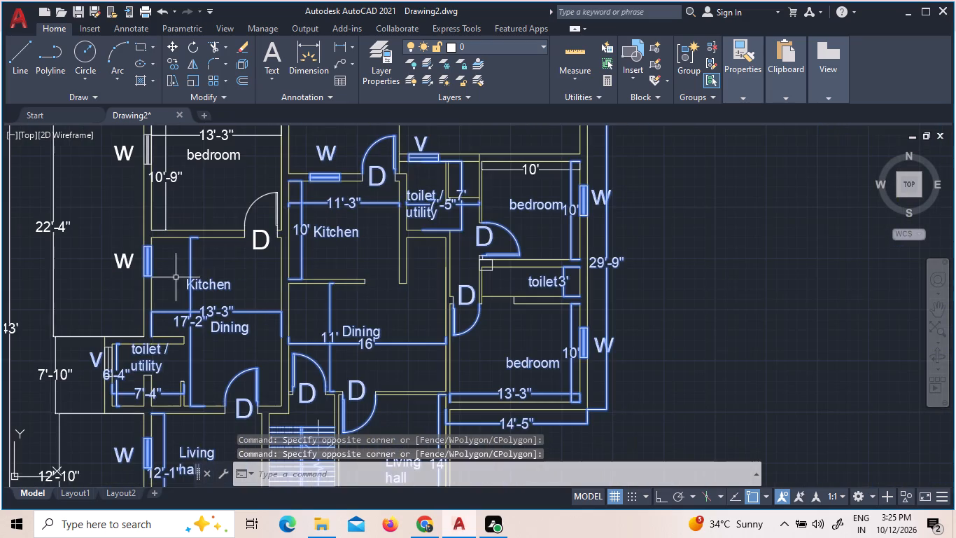
Add the northwest bedroom's door with its D label, name, 13'-3" and 10'-9" dimensions to the selection.
scroll(259, 209, "up", 3)
left_click(310, 375)
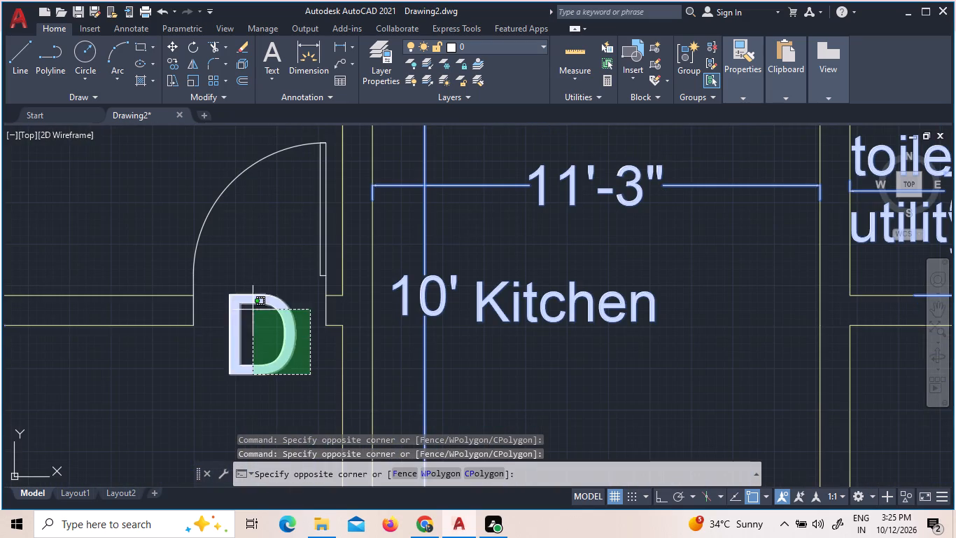
left_click(222, 178)
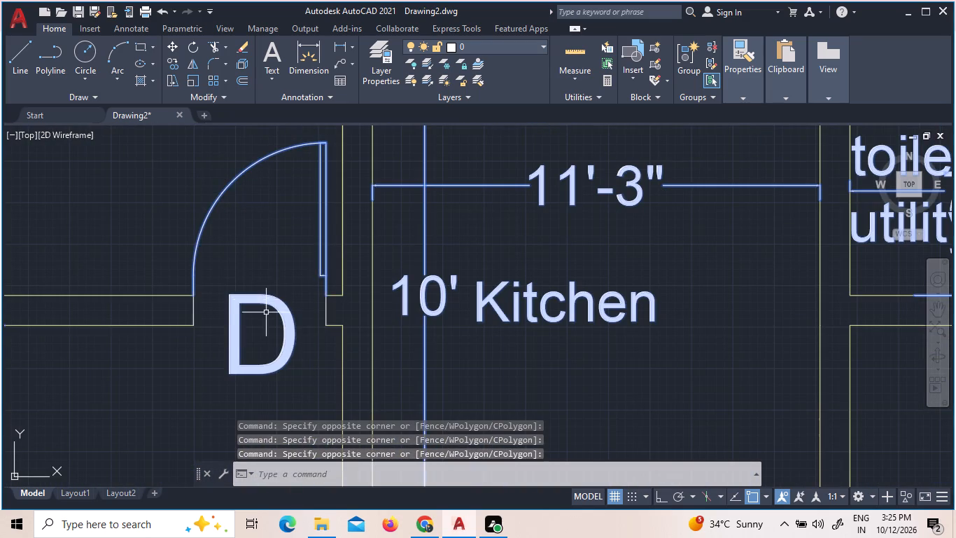
scroll(266, 312, "down", 3)
left_click_drag(239, 221, 222, 221)
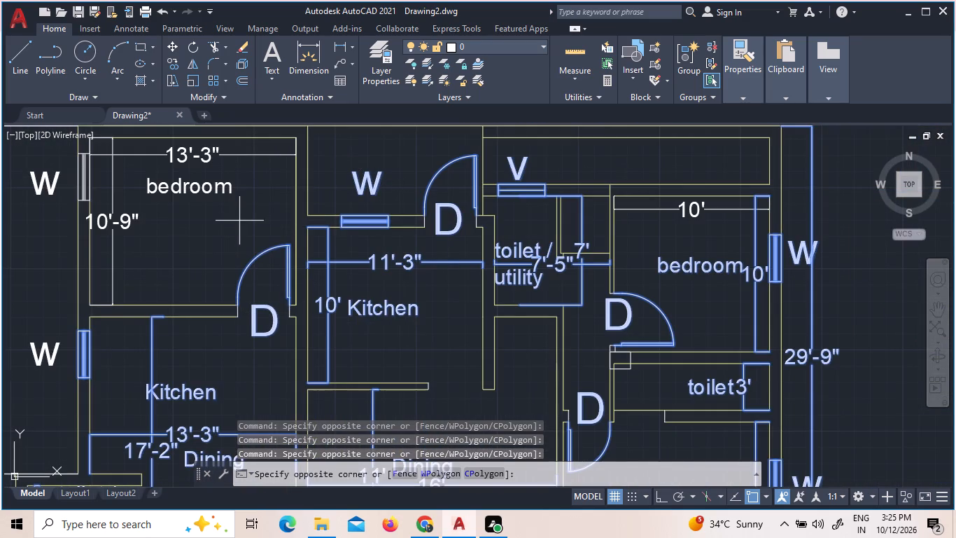
left_click(98, 145)
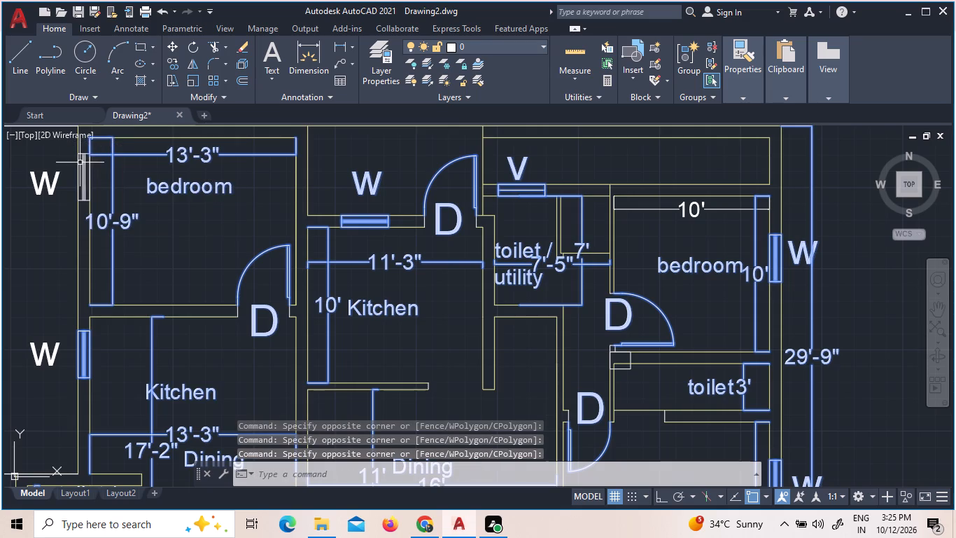
Add the window symbol on the northwest bedroom's west wall and its W label to the selection.
scroll(89, 193, "up", 3)
left_click(87, 225)
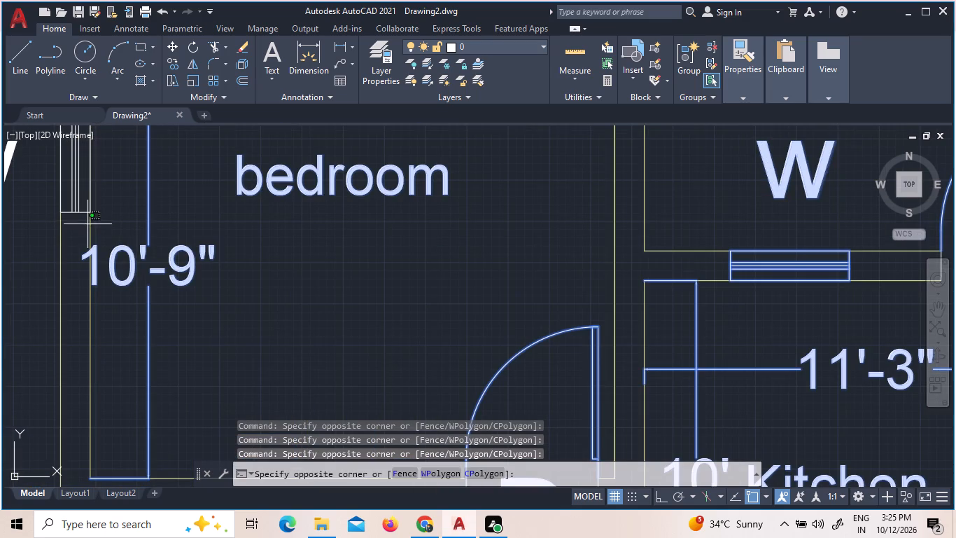
left_click(63, 196)
left_click(22, 177)
left_click(2, 156)
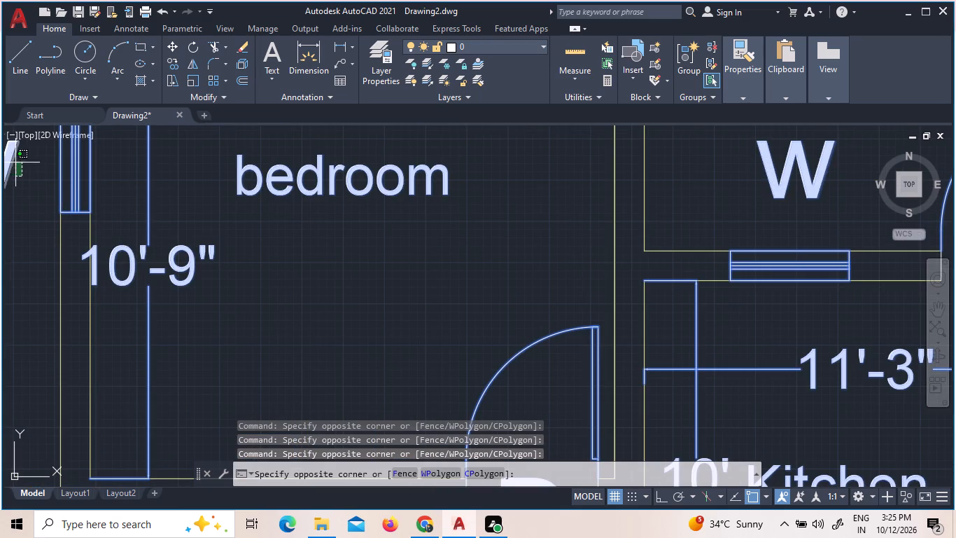
left_click(9, 153)
Add the W label beside the western kitchen's window to the selection.
scroll(38, 191, "down", 6)
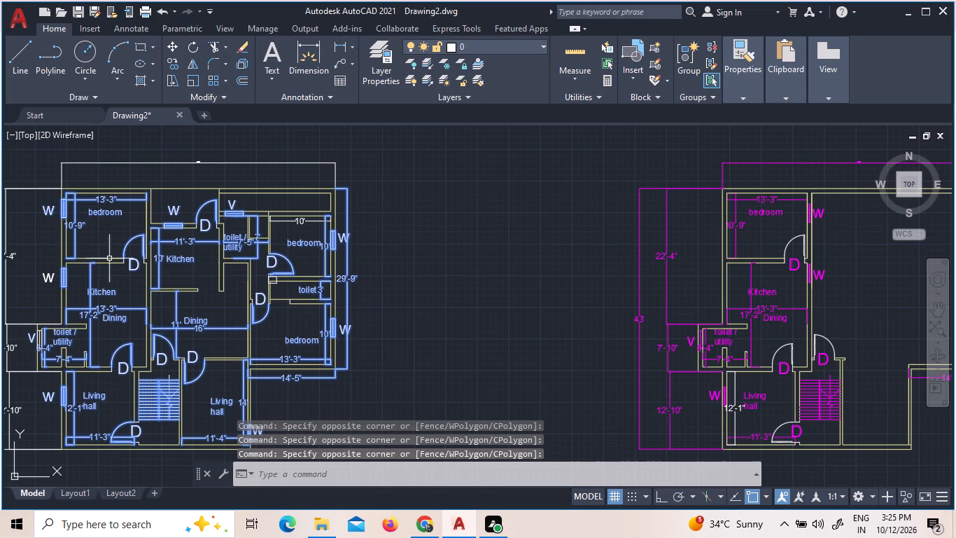
scroll(48, 282, "up", 3)
left_click_drag(70, 283, 64, 280)
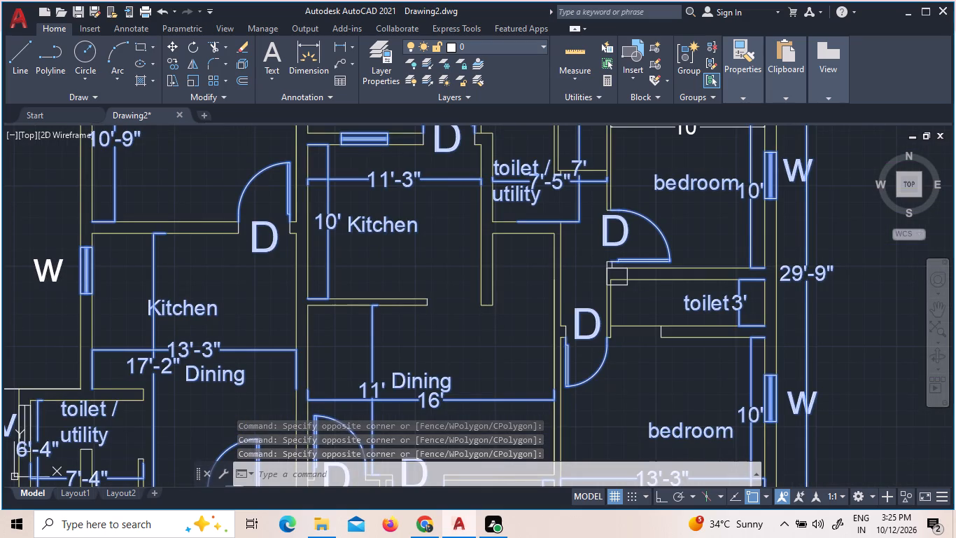
left_click(34, 252)
Add the overall dimension north of the plan and the 43', 22'-4", 7'-10" and 12'-10" dimensions west of it to the selection.
scroll(34, 252, "down", 3)
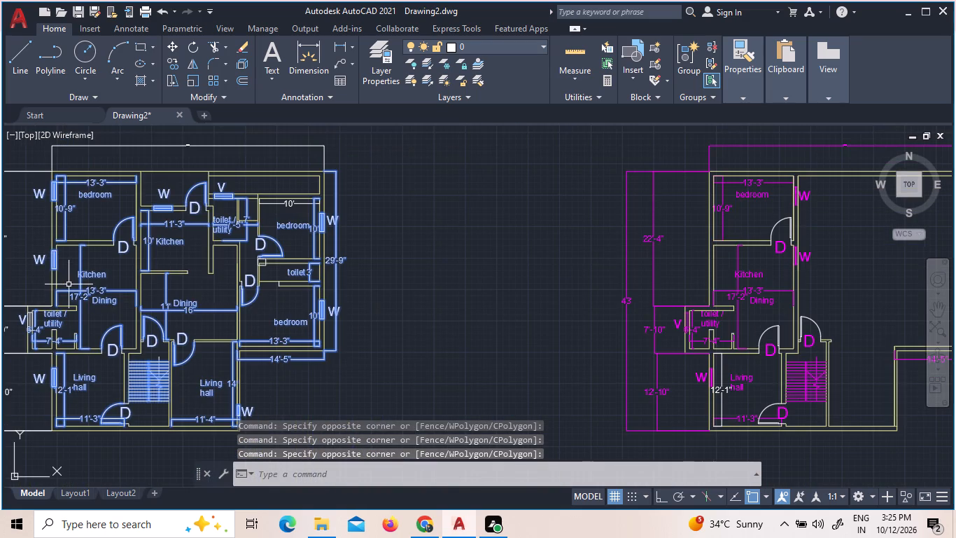
scroll(73, 289, "down", 1)
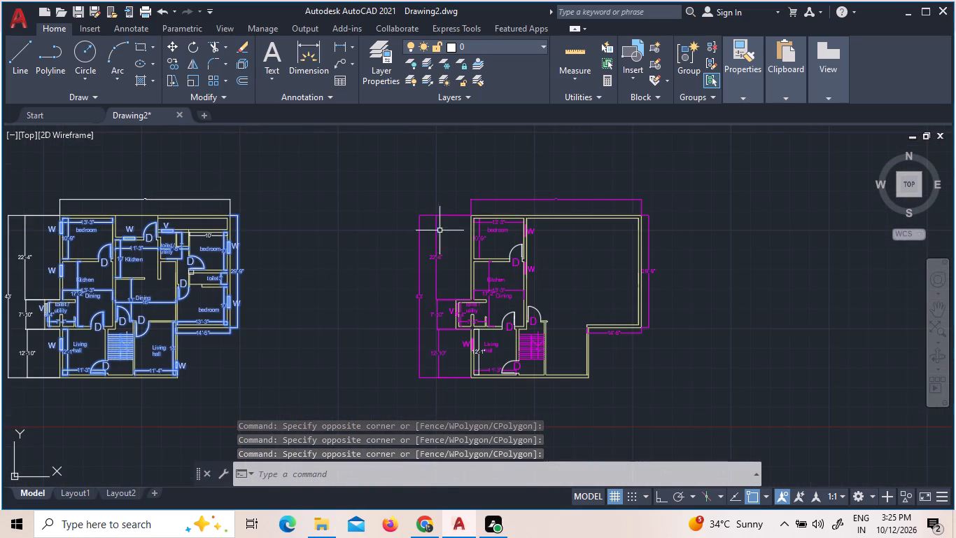
left_click(191, 206)
left_click(107, 186)
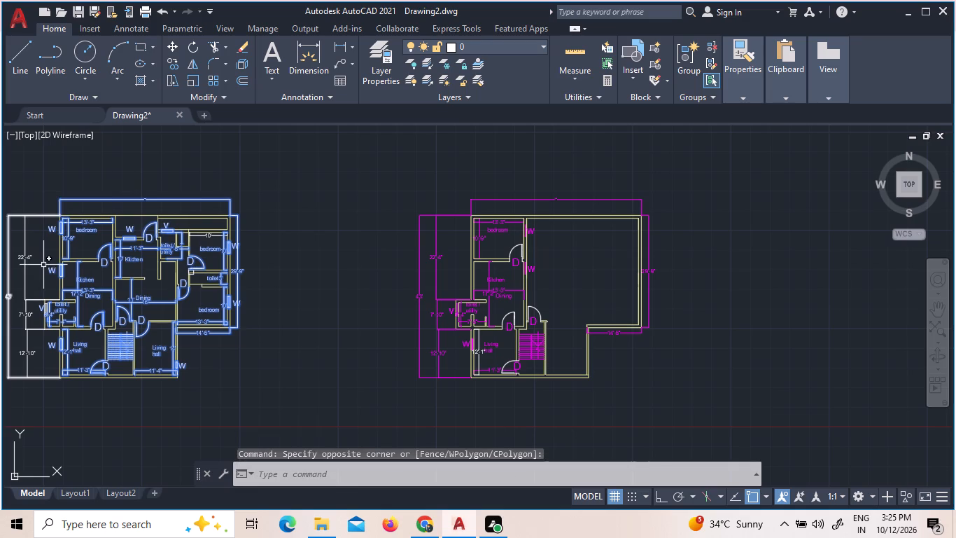
left_click(30, 265)
left_click(6, 212)
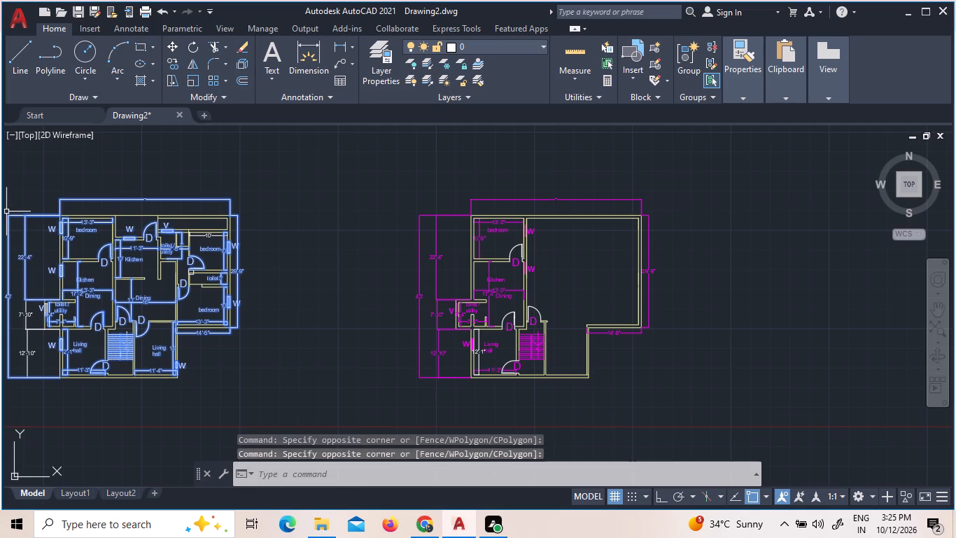
left_click_drag(39, 366, 34, 359)
left_click(10, 317)
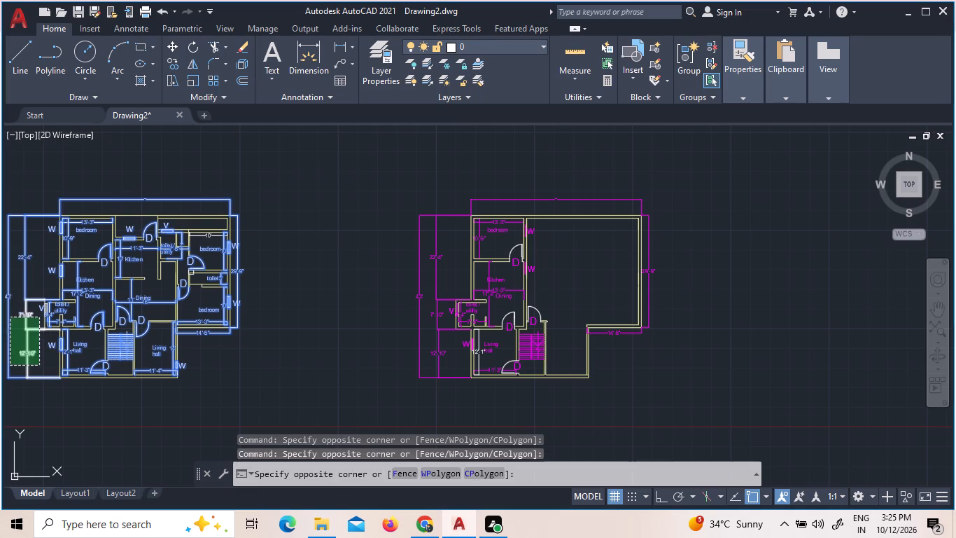
Set the colour of the objects selected in the plan west of the magenta one to Green and clear the selection.
scroll(287, 297, "down", 3)
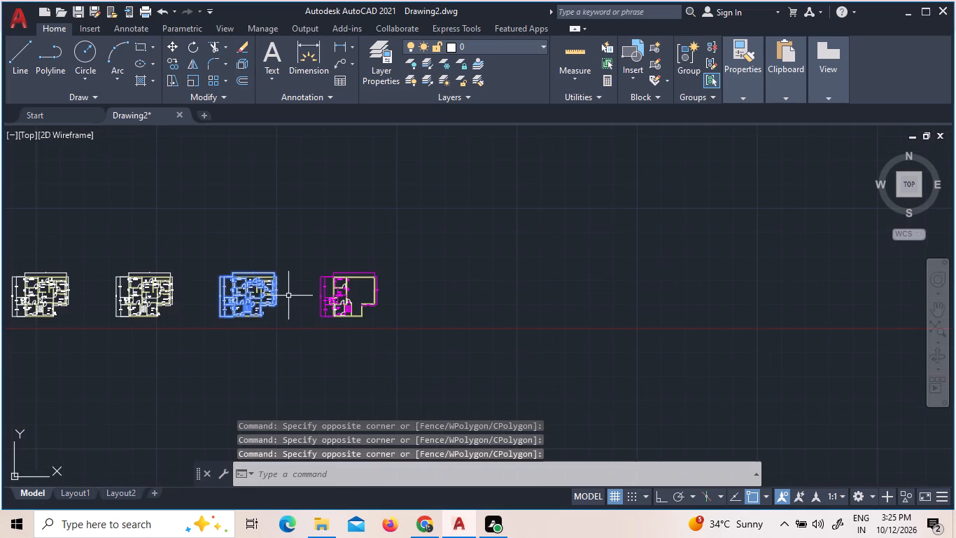
scroll(193, 290, "up", 3)
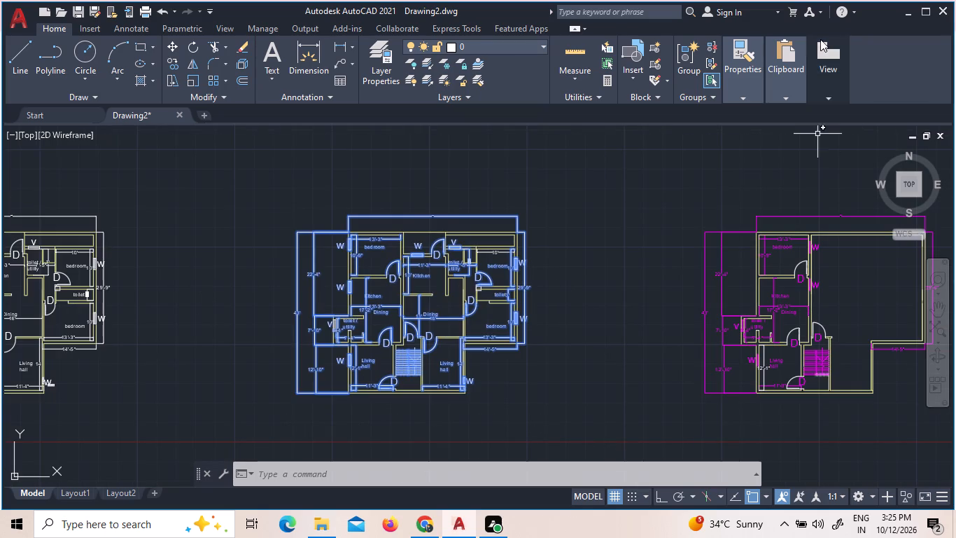
left_click(752, 100)
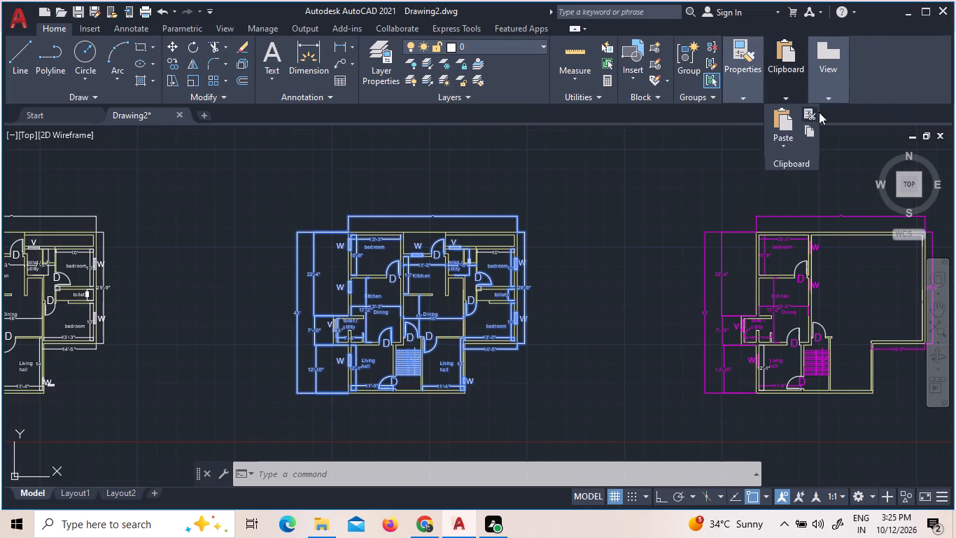
left_click(752, 94)
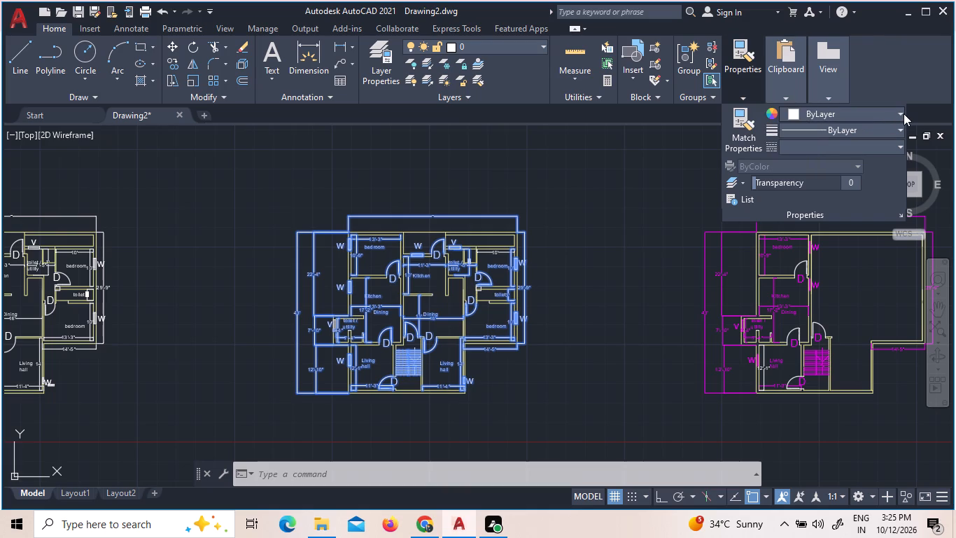
left_click(904, 113)
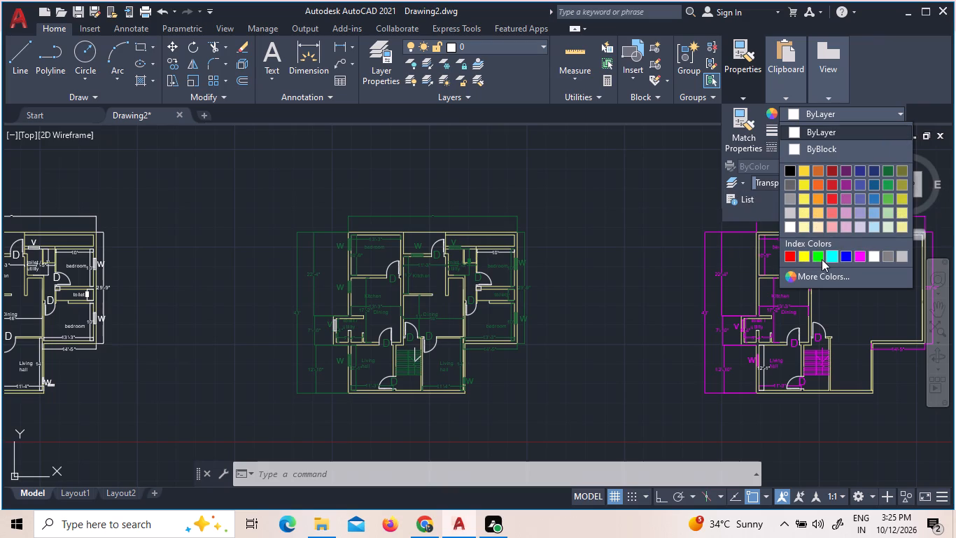
left_click(822, 258)
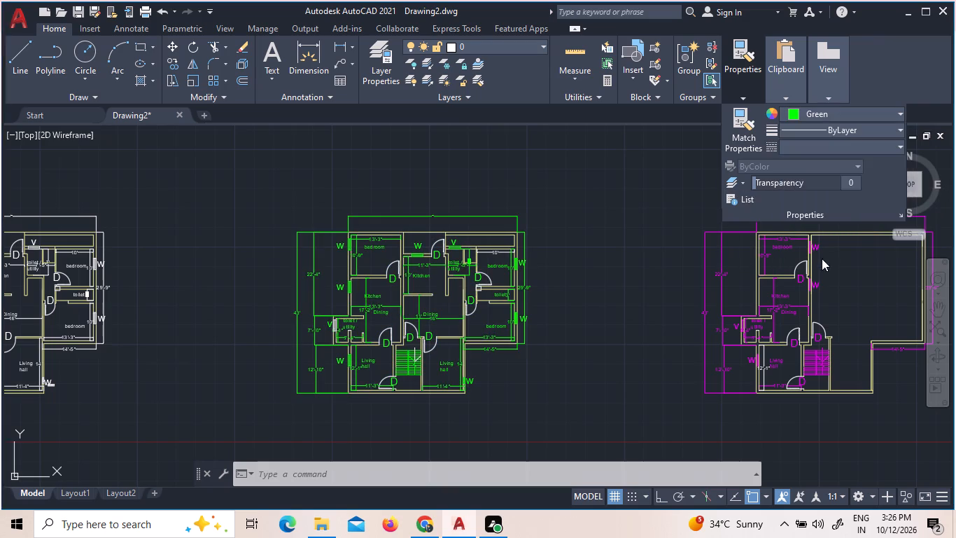
key("Escape")
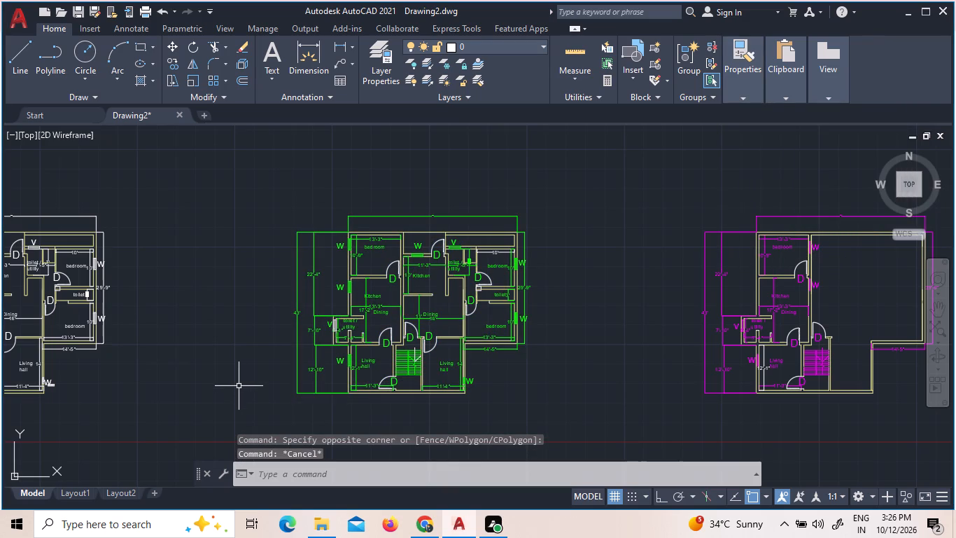
Zoom to a window framing the whole row of six floor plans.
scroll(177, 345, "down", 2)
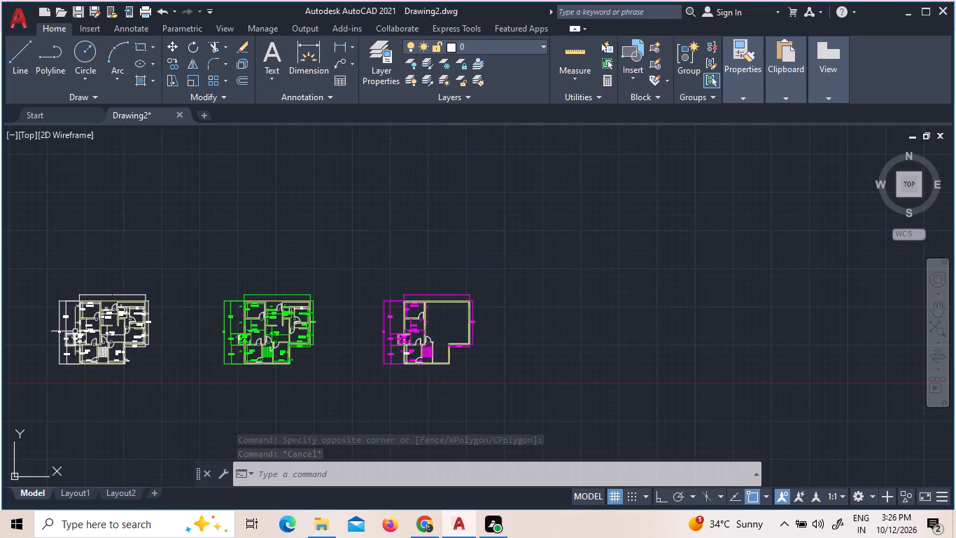
scroll(75, 331, "up", 4)
scroll(98, 347, "down", 2)
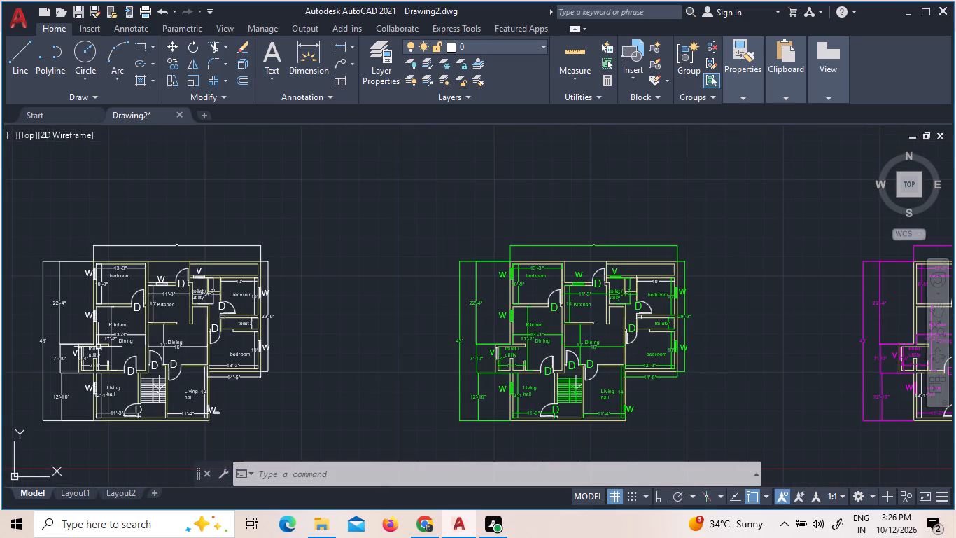
scroll(98, 347, "down", 7)
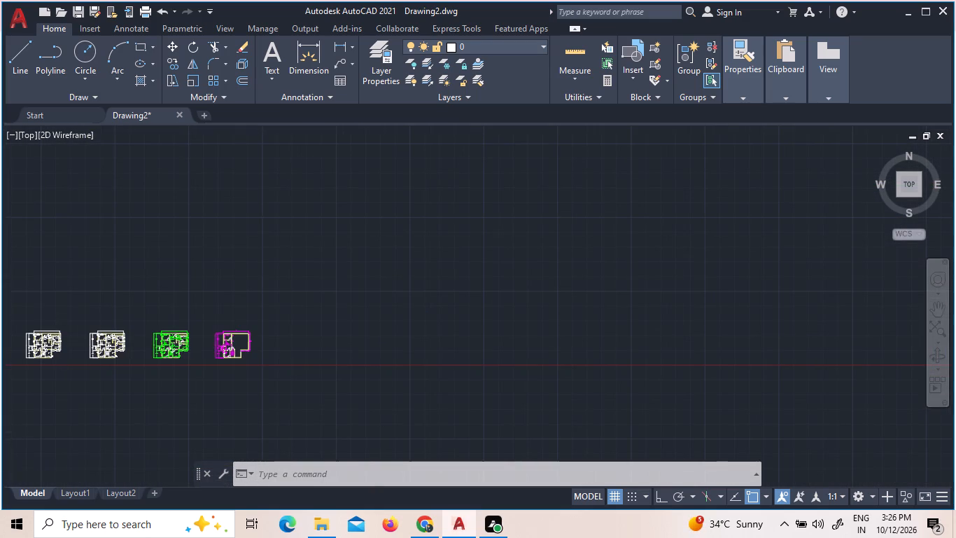
scroll(59, 344, "down", 1)
scroll(0, 347, "up", 2)
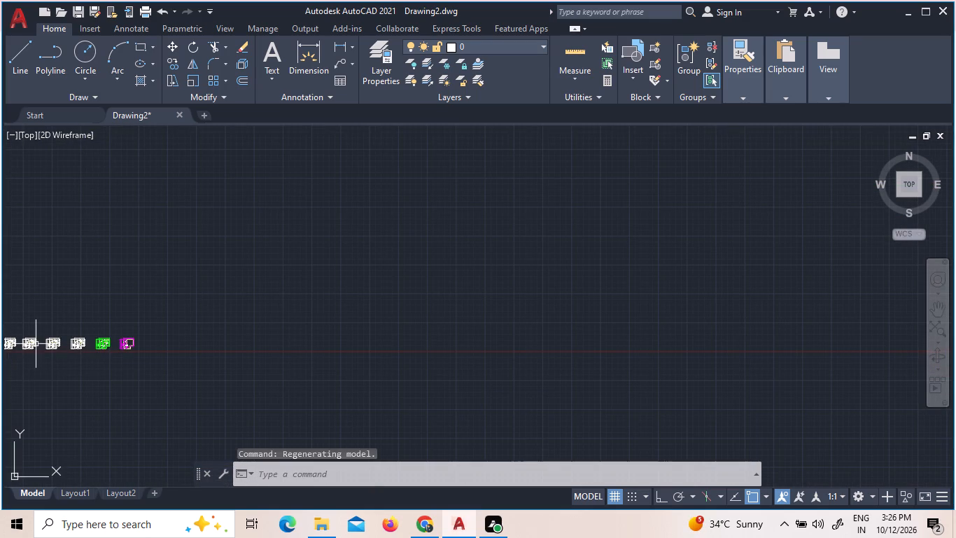
middle_click_drag(28, 309, 150, 241)
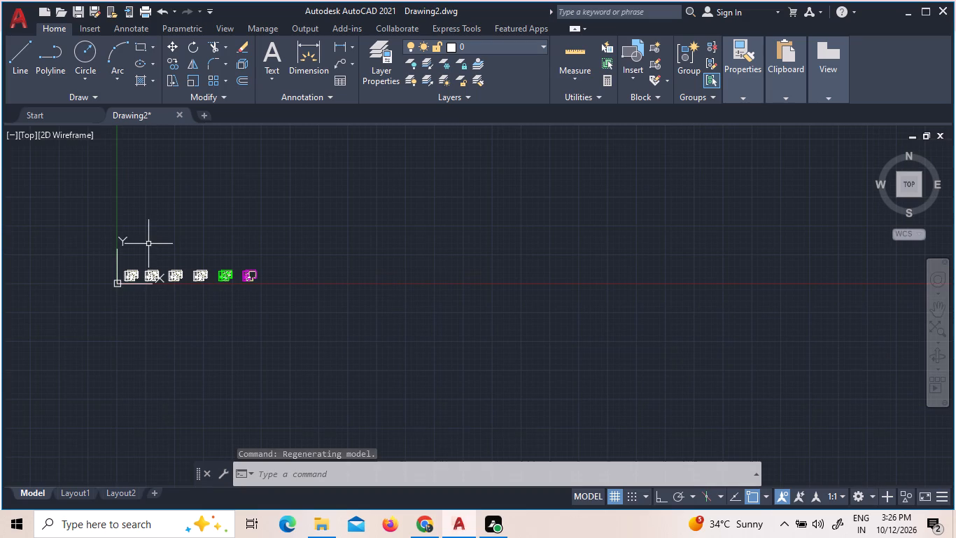
key("z")
key("Return")
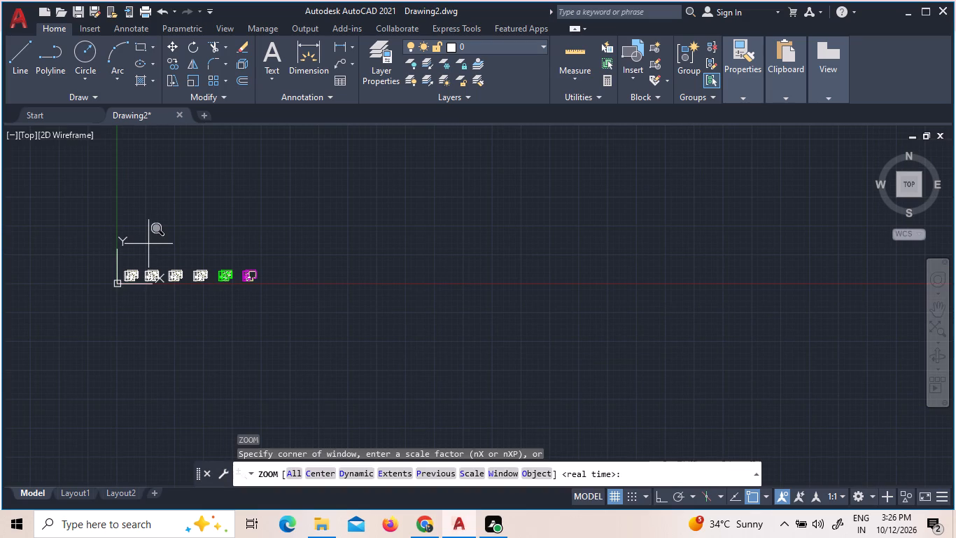
left_click(509, 476)
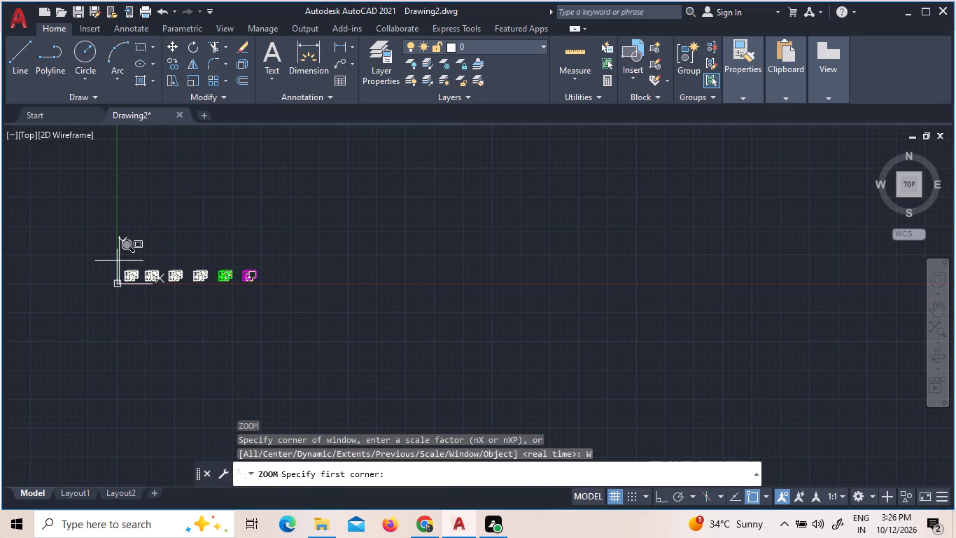
left_click(120, 261)
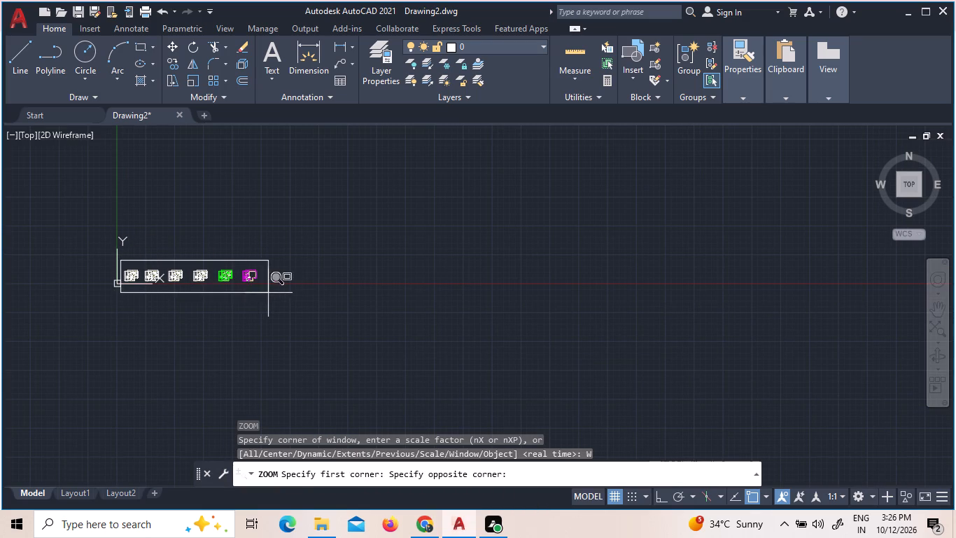
left_click(276, 290)
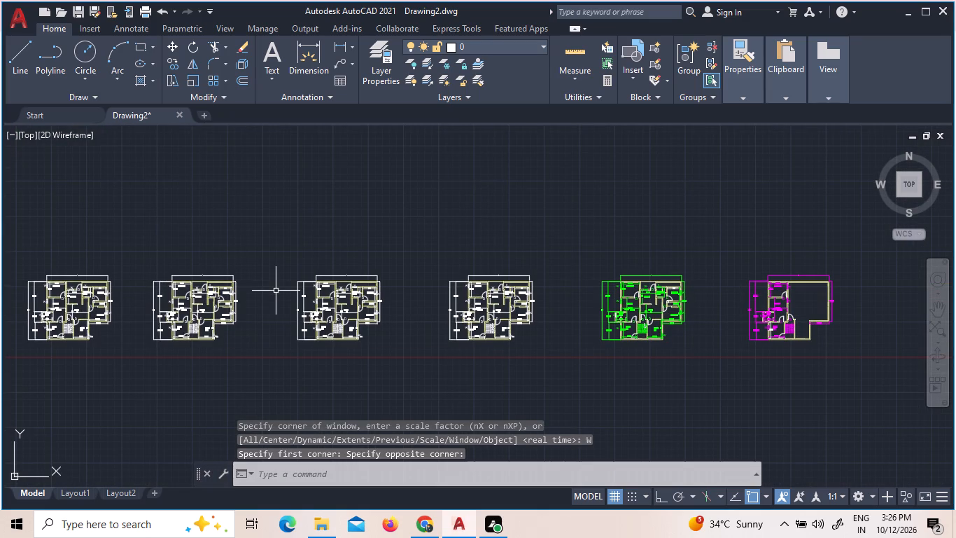
Add the multiline text FIFTH FLOOR just south of the magenta plan with a text height of 1'.
left_click(267, 58)
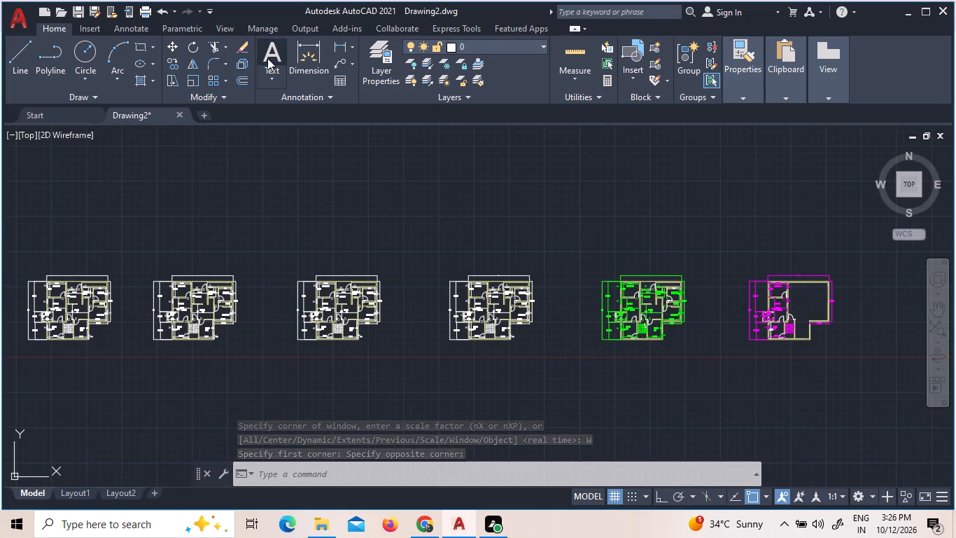
left_click(783, 350)
left_click(848, 376)
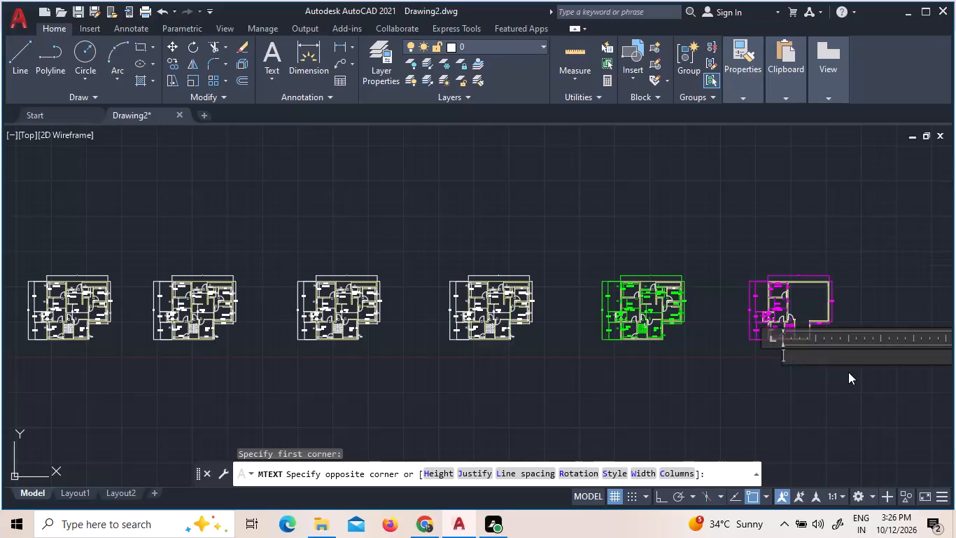
type("fifth")
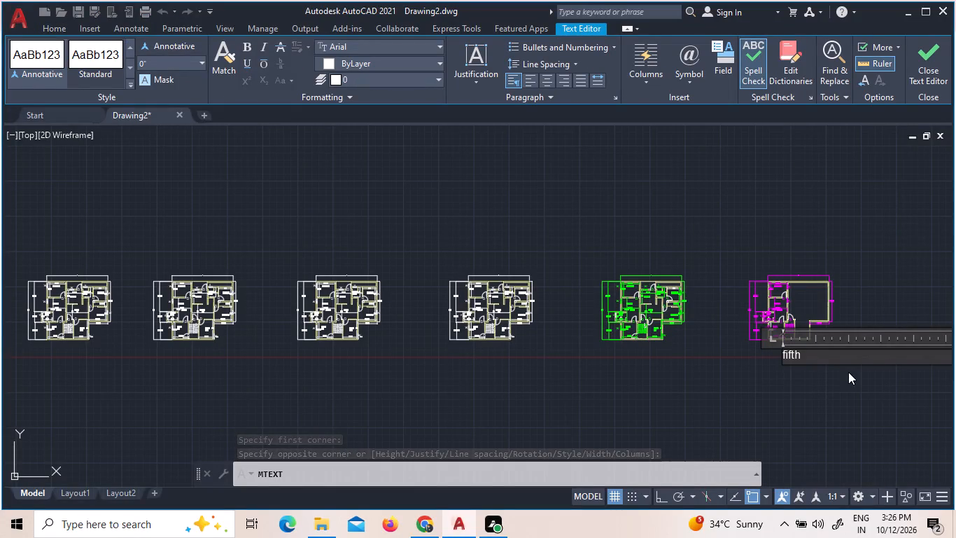
key("BackSpace")
key("BackSpace")
key("BackSpace")
key("BackSpace")
key("BackSpace")
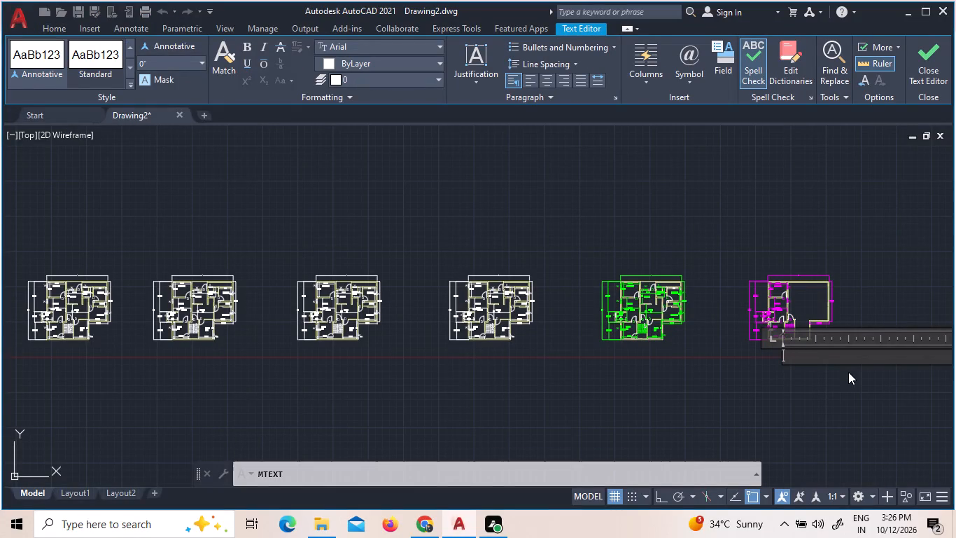
type("FIFTH FLOOR")
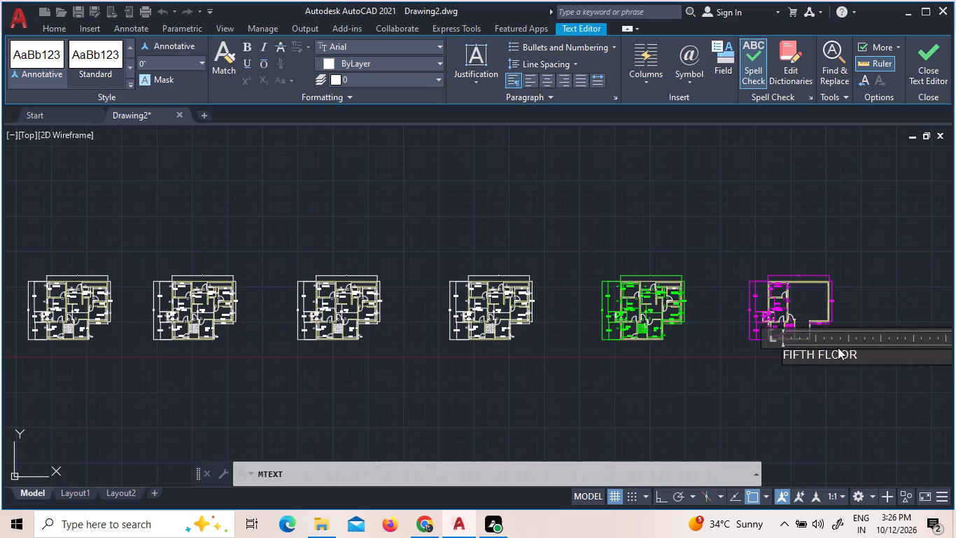
left_click_drag(859, 352, 728, 349)
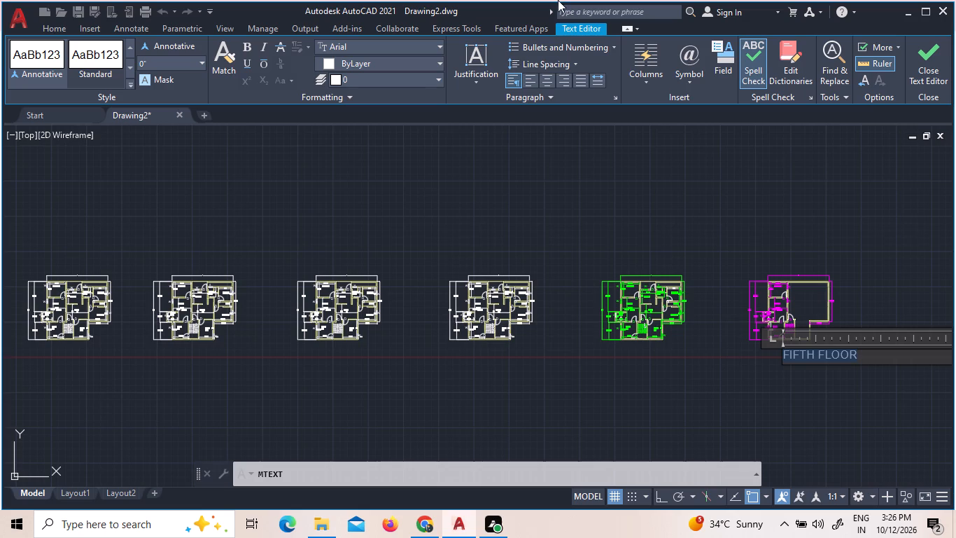
left_click(204, 61)
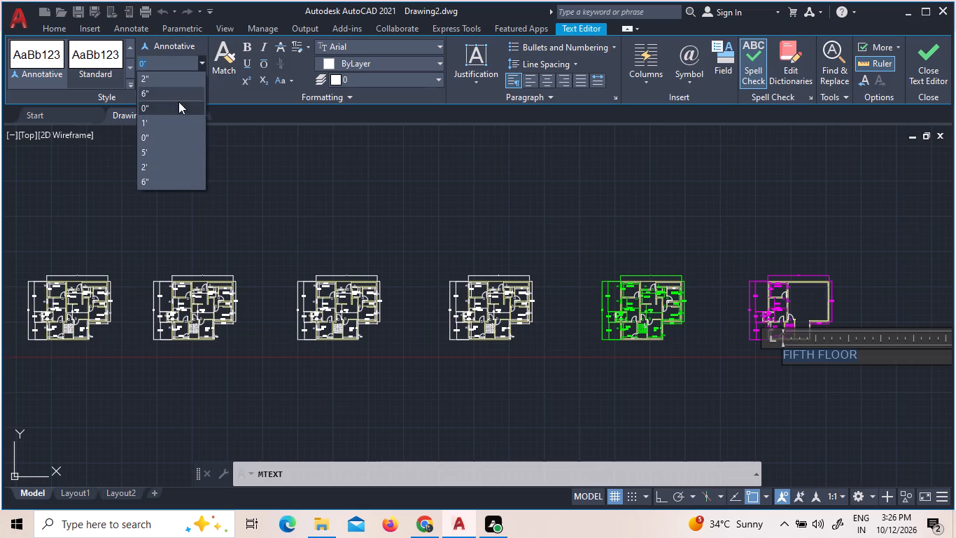
left_click(175, 126)
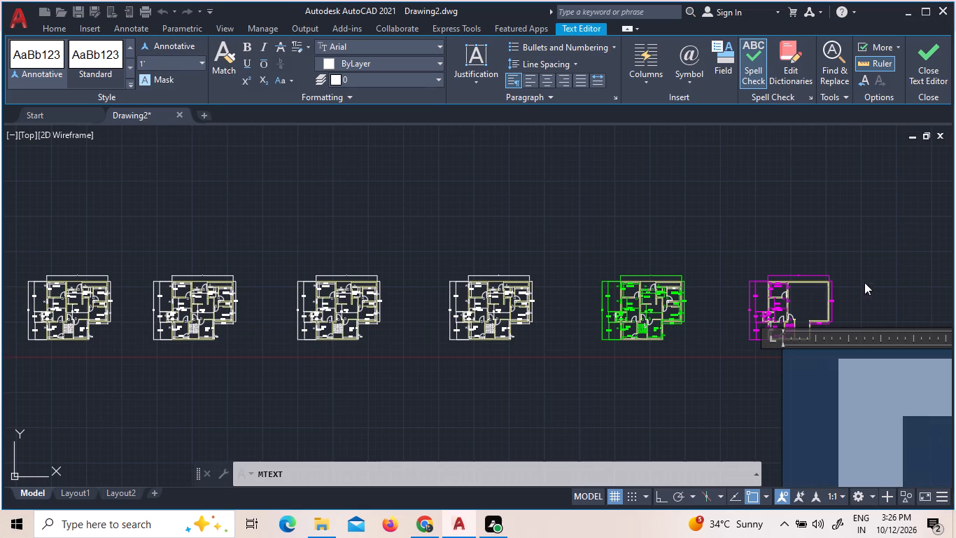
left_click(836, 259)
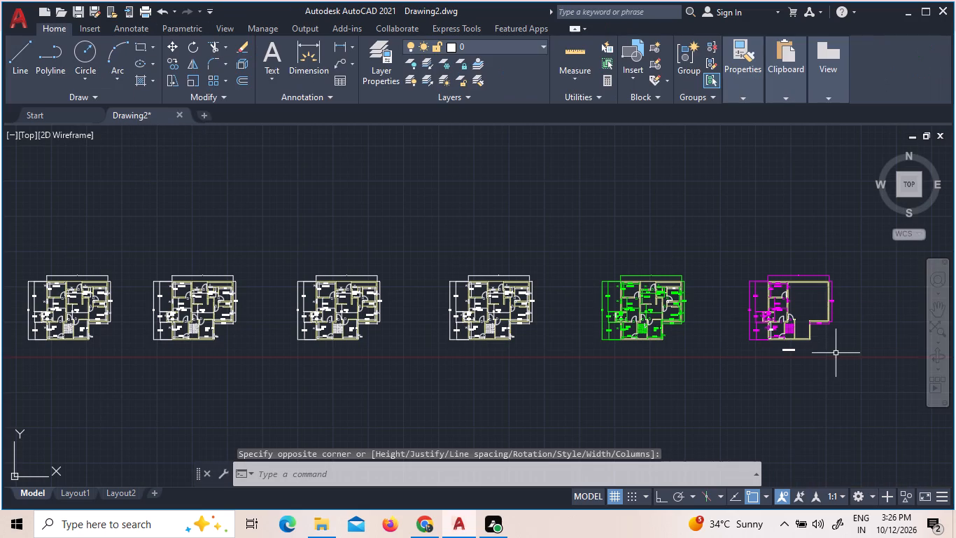
Set the text height of the whole FIFTH FLOOR title to 2'.
scroll(810, 359, "up", 3)
triple_click(723, 326)
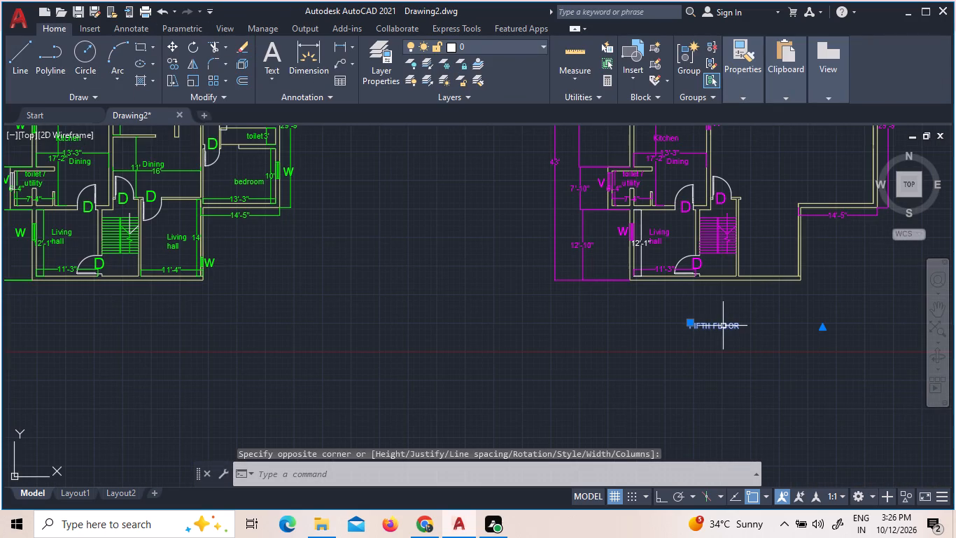
triple_click(723, 326)
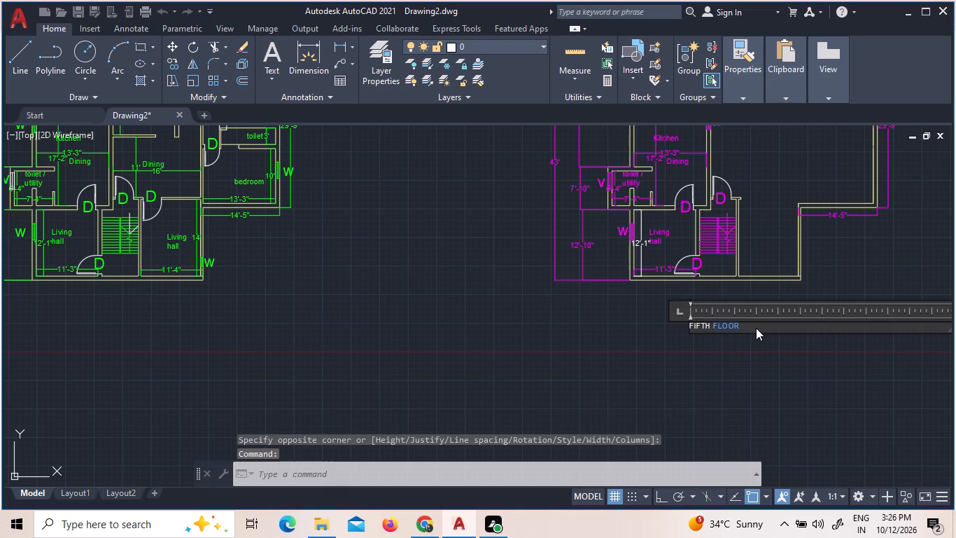
left_click(757, 328)
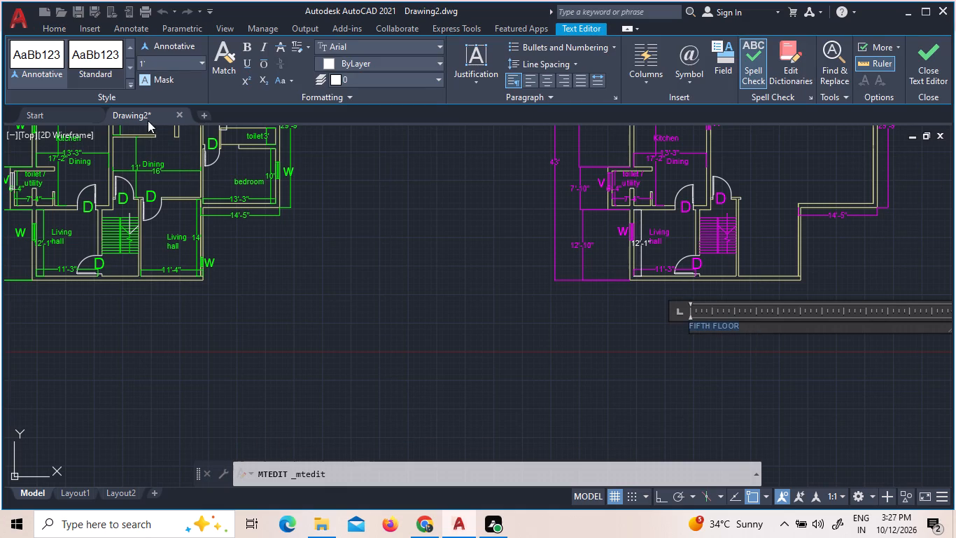
left_click(200, 60)
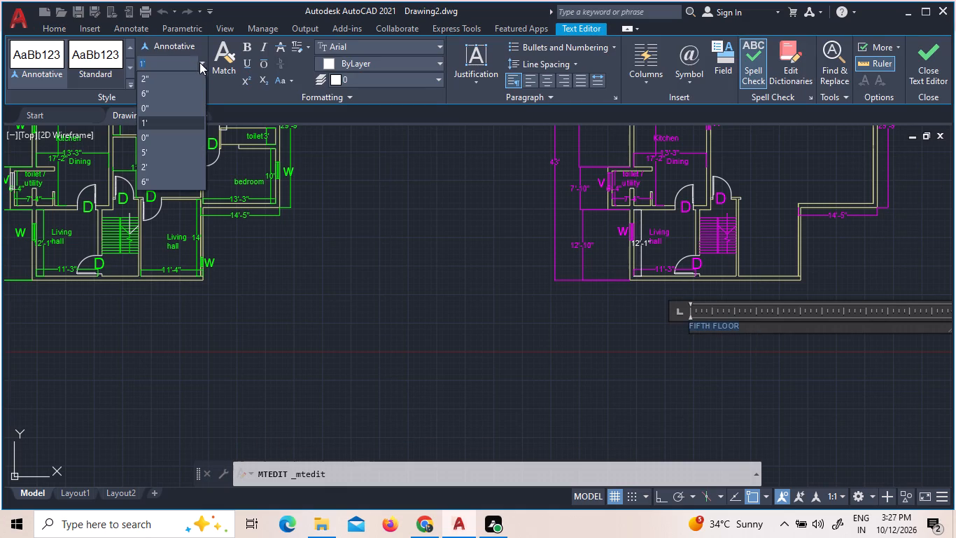
left_click(170, 165)
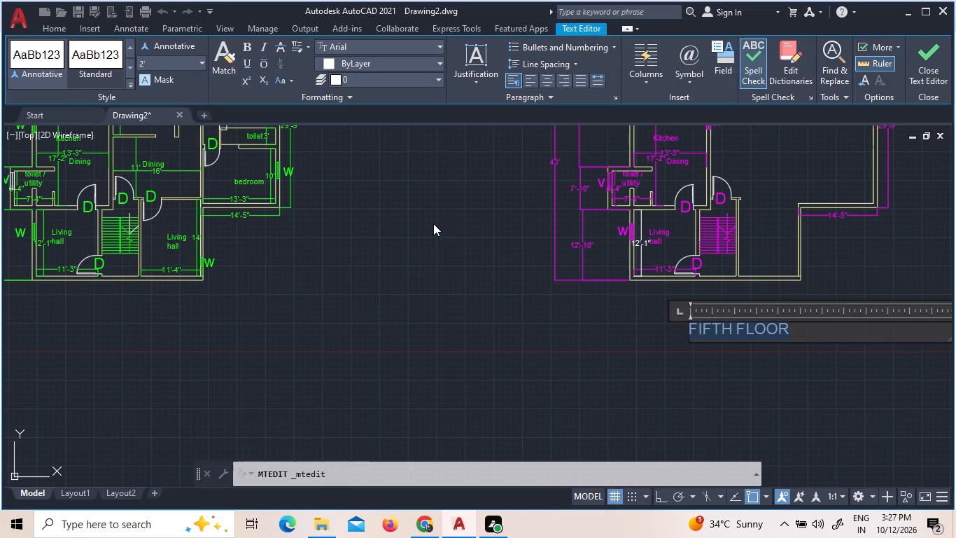
left_click(435, 223)
Copy the FIFTH FLOOR title beneath the green plan and beneath the white plan directly west of it.
scroll(473, 244, "down", 6)
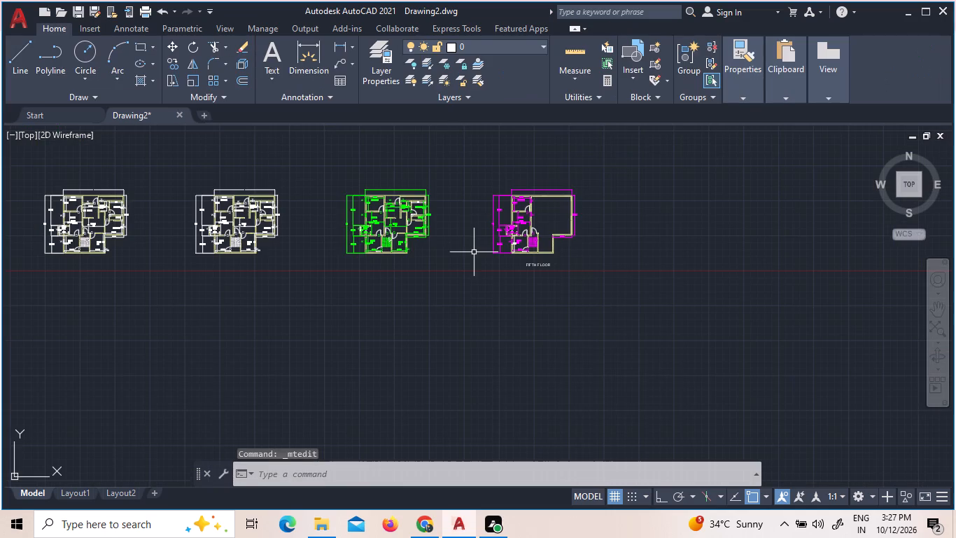
scroll(375, 225, "up", 2)
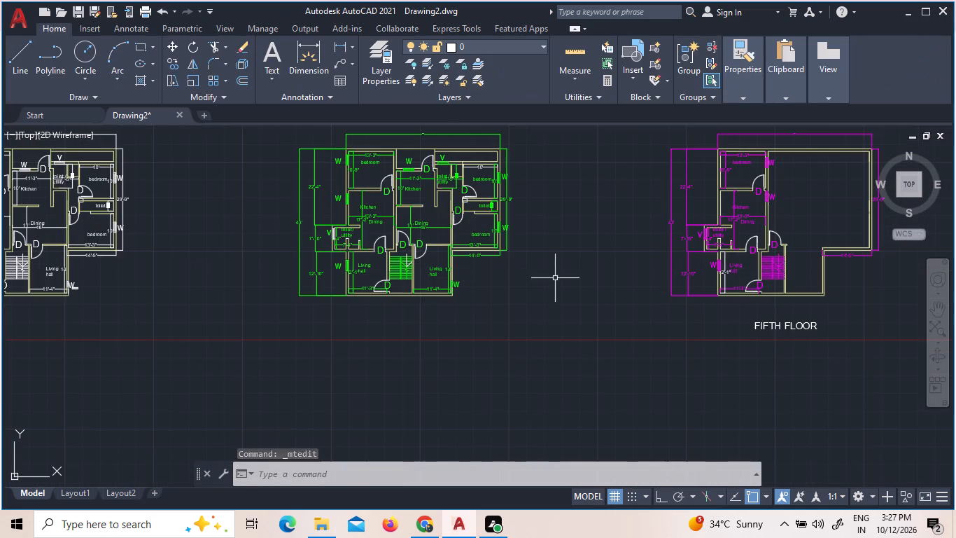
left_click_drag(843, 333, 808, 329)
left_click(749, 317)
right_click(749, 317)
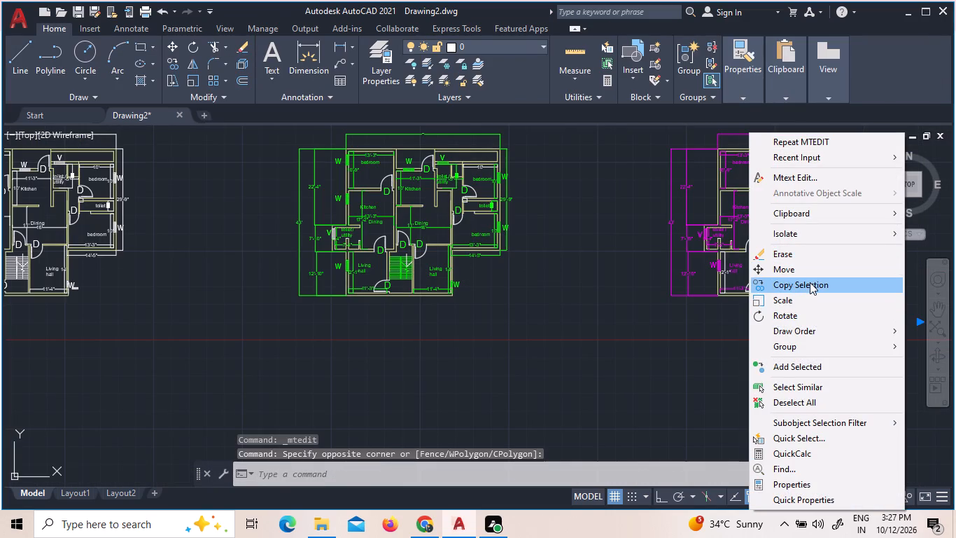
left_click(810, 282)
left_click(812, 333)
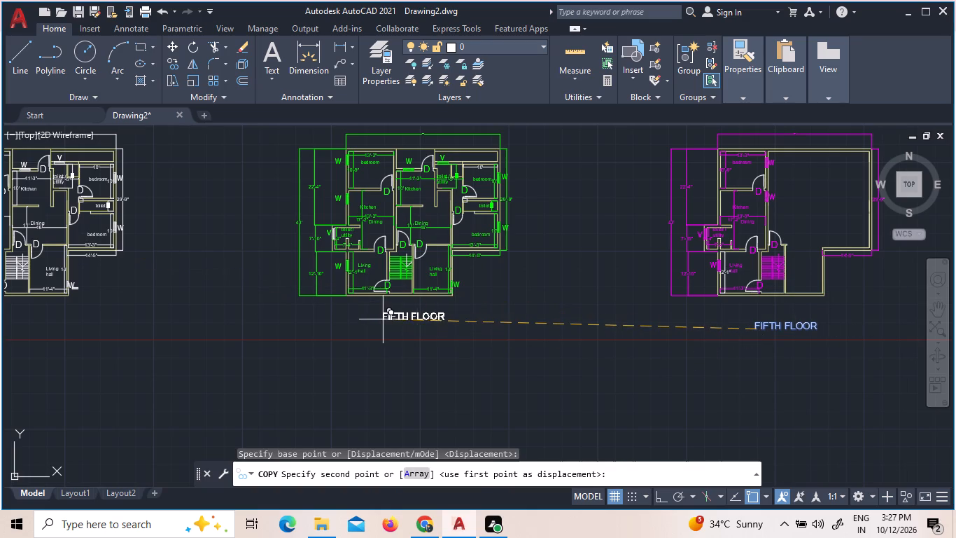
left_click(378, 318)
scroll(386, 322, "down", 3)
scroll(174, 295, "down", 1)
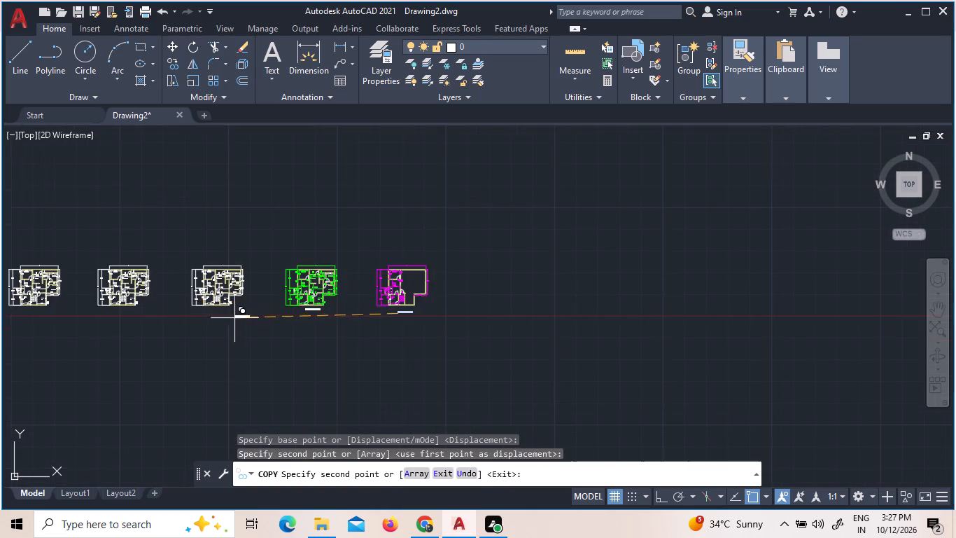
scroll(223, 312, "up", 2)
left_click(190, 313)
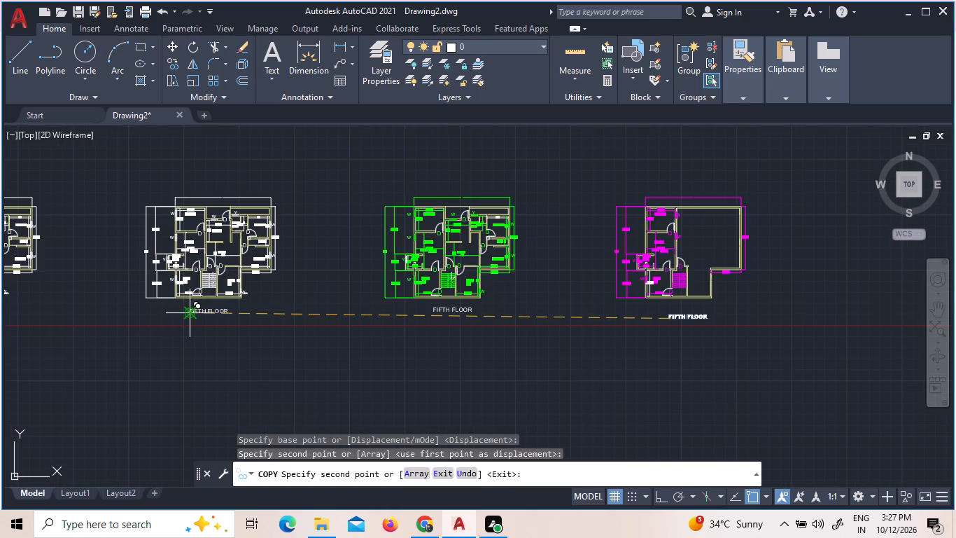
Place further copies of the FIFTH FLOOR title beneath the three westernmost plans and end the copying.
scroll(194, 315, "down", 2)
scroll(97, 316, "up", 3)
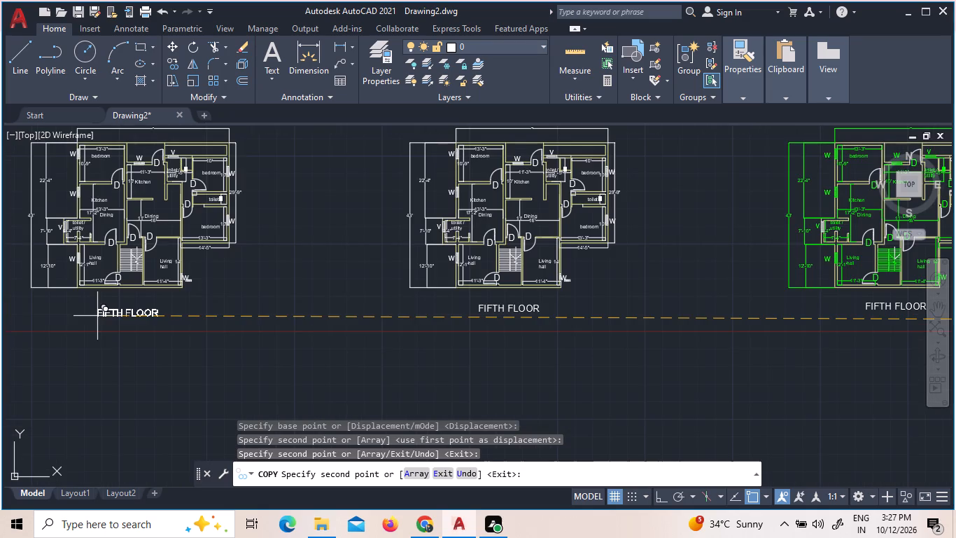
left_click(97, 316)
scroll(146, 326, "down", 4)
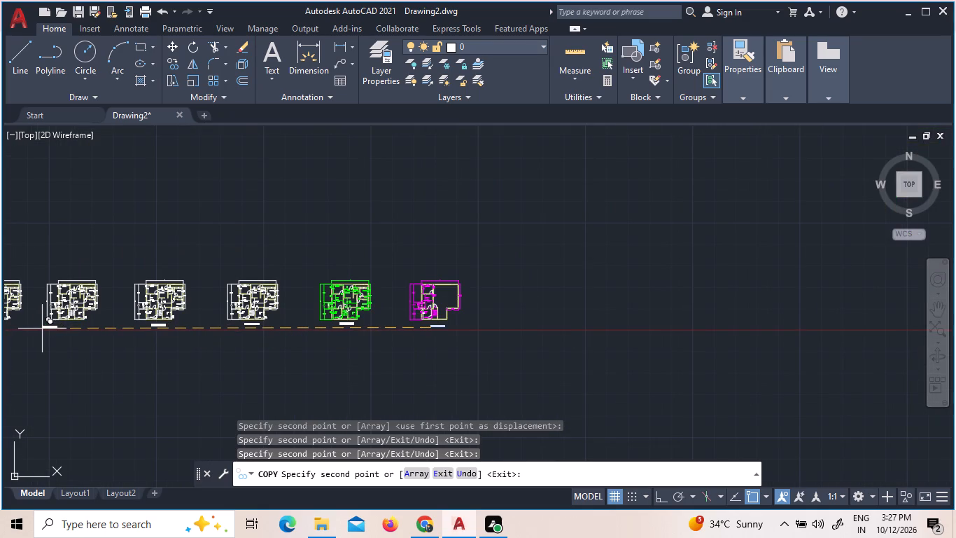
left_click(59, 330)
scroll(74, 330, "down", 5)
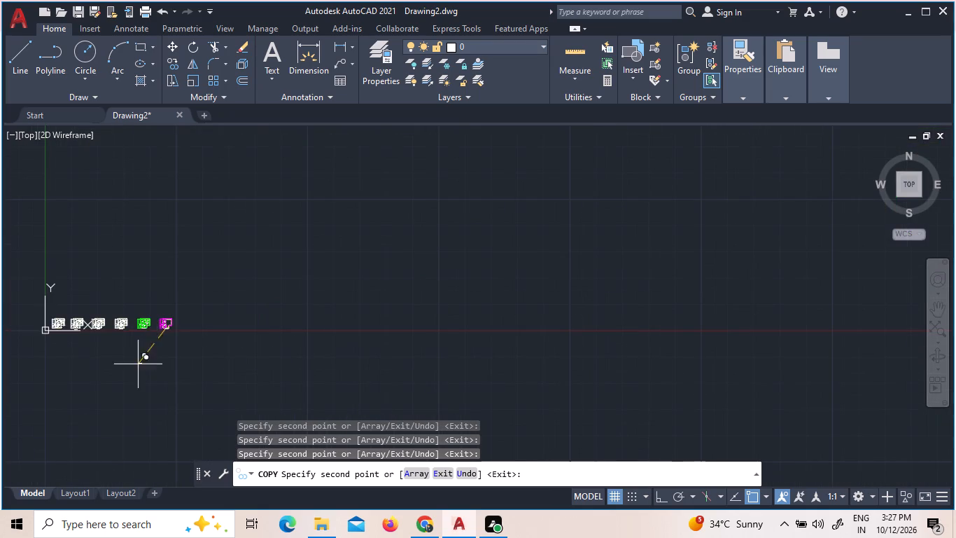
scroll(46, 335, "up", 5)
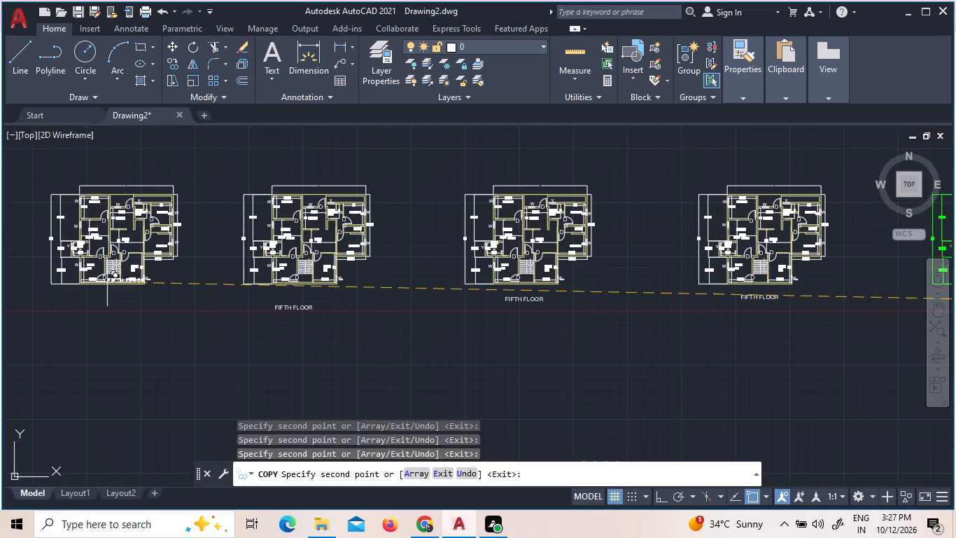
left_click(79, 301)
scroll(118, 324, "down", 4)
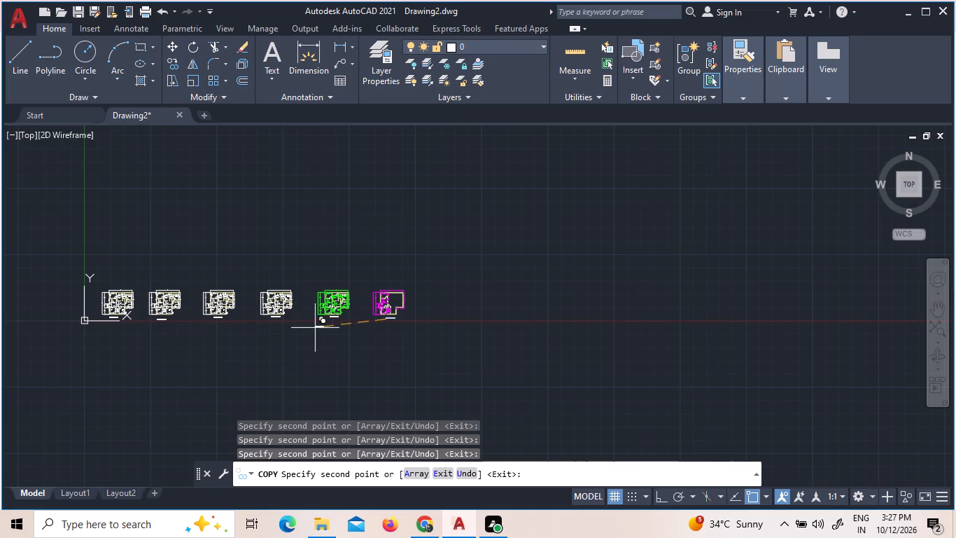
key("Escape")
Change the title beneath the green plan to FOURTH FLOOR.
scroll(302, 329, "up", 1)
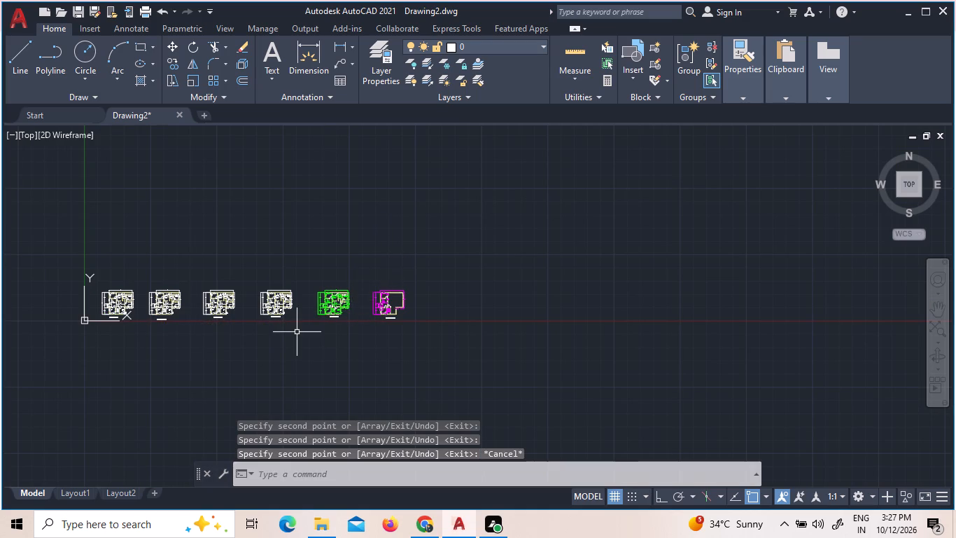
scroll(338, 313, "up", 5)
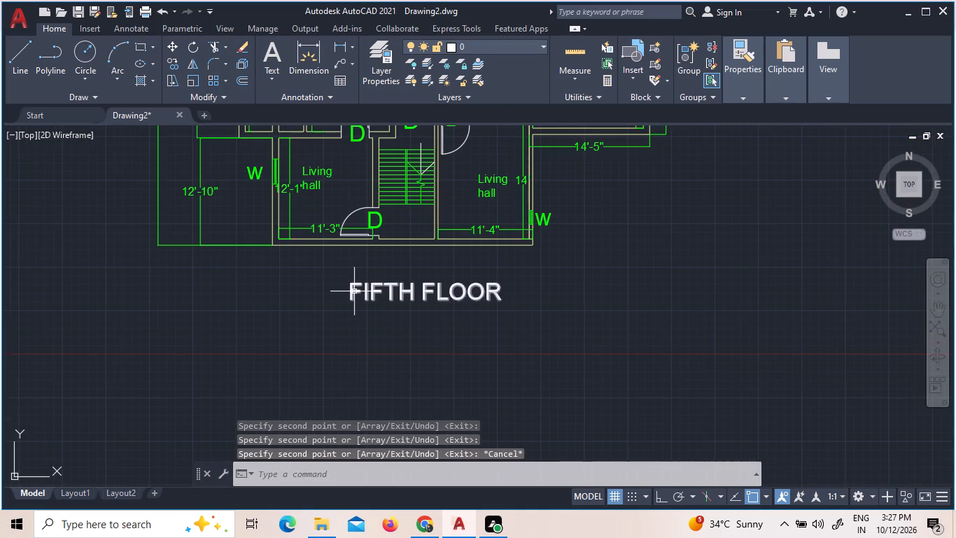
triple_click(354, 291)
triple_click(355, 290)
left_click(355, 291)
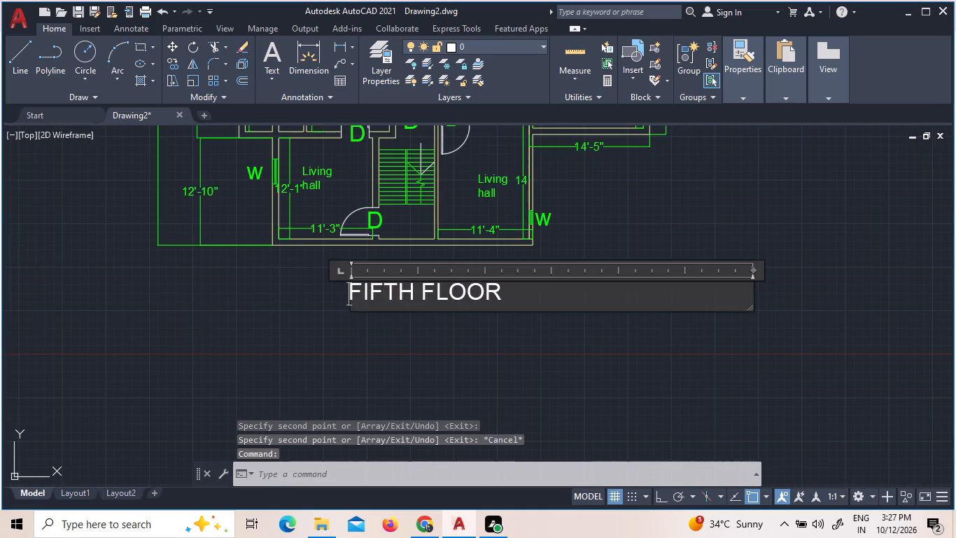
left_click(355, 291)
left_click_drag(413, 291, 413, 292)
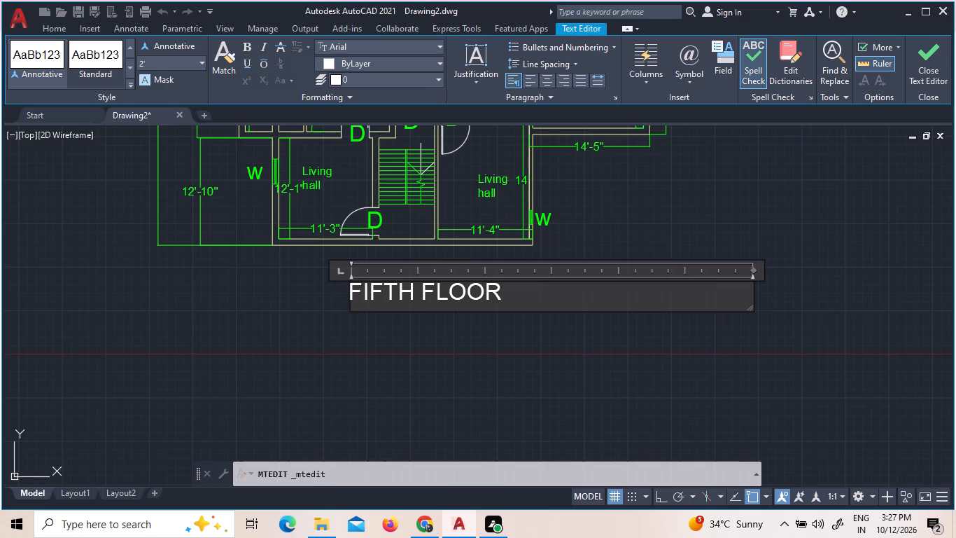
left_click_drag(413, 292, 342, 291)
type("FOURTH")
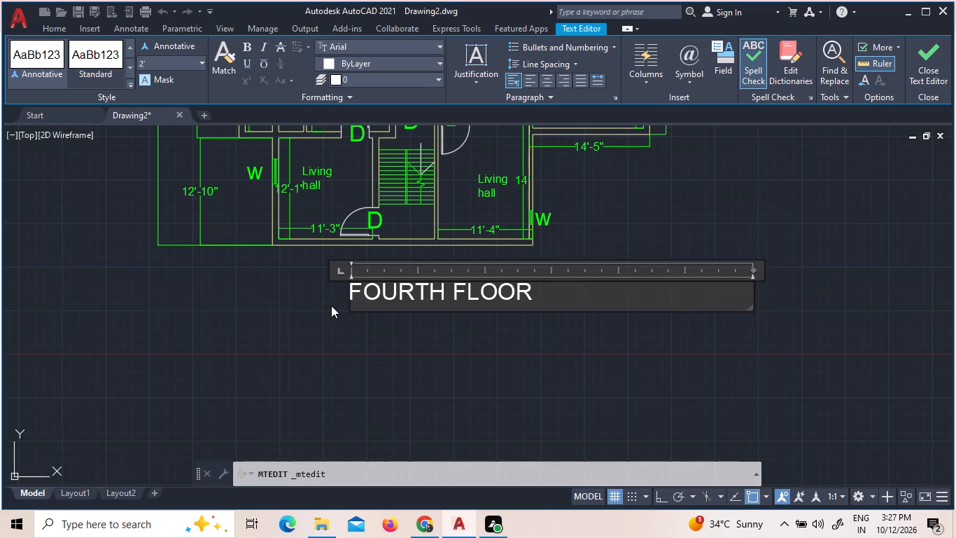
left_click(428, 326)
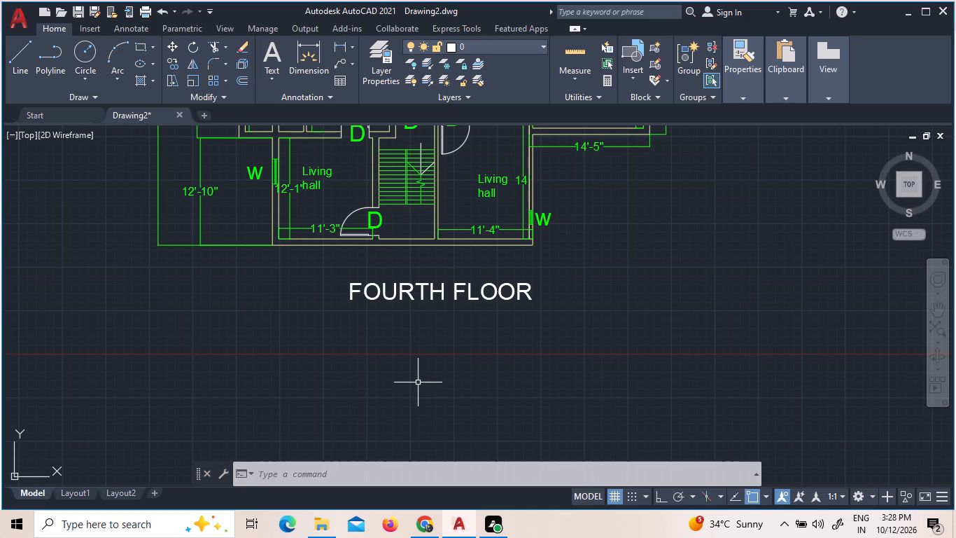
Change the title beneath the white plan directly west of the green one to THIRD FLOOR.
scroll(404, 346, "down", 2)
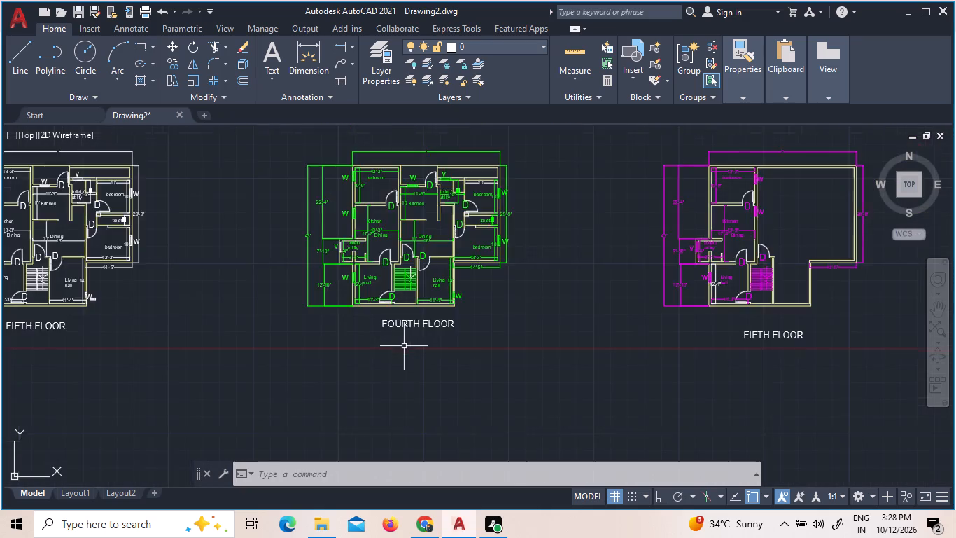
scroll(404, 346, "down", 2)
scroll(274, 327, "up", 2)
scroll(227, 368, "up", 2)
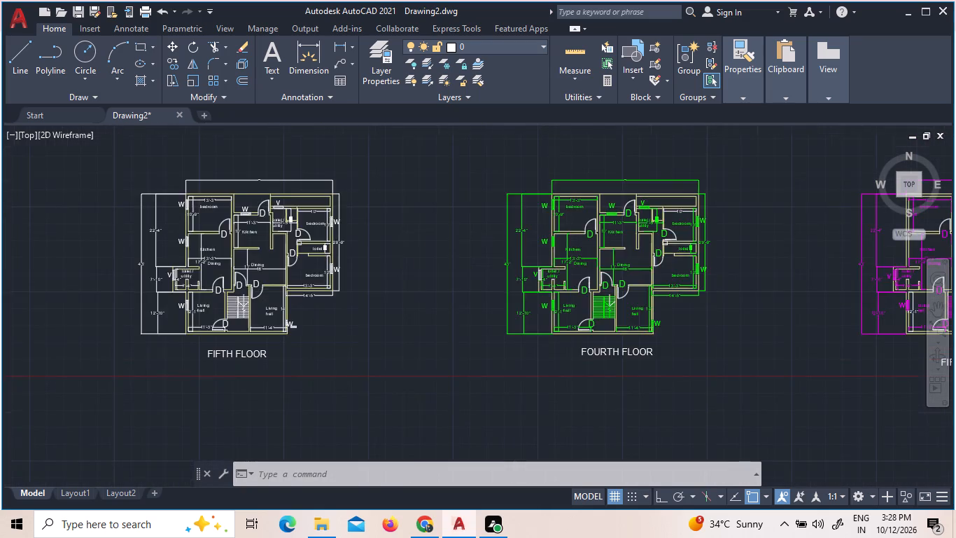
scroll(227, 340, "up", 1)
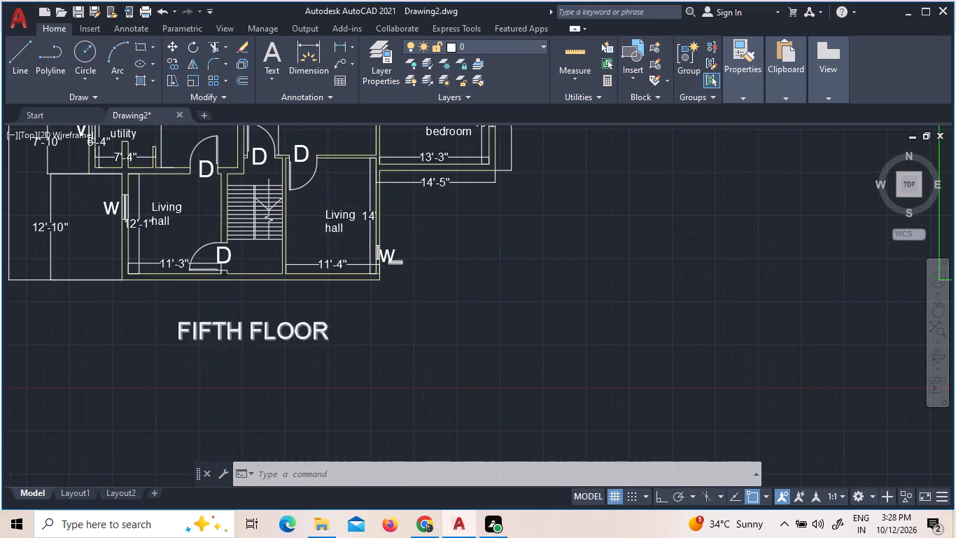
scroll(227, 340, "up", 1)
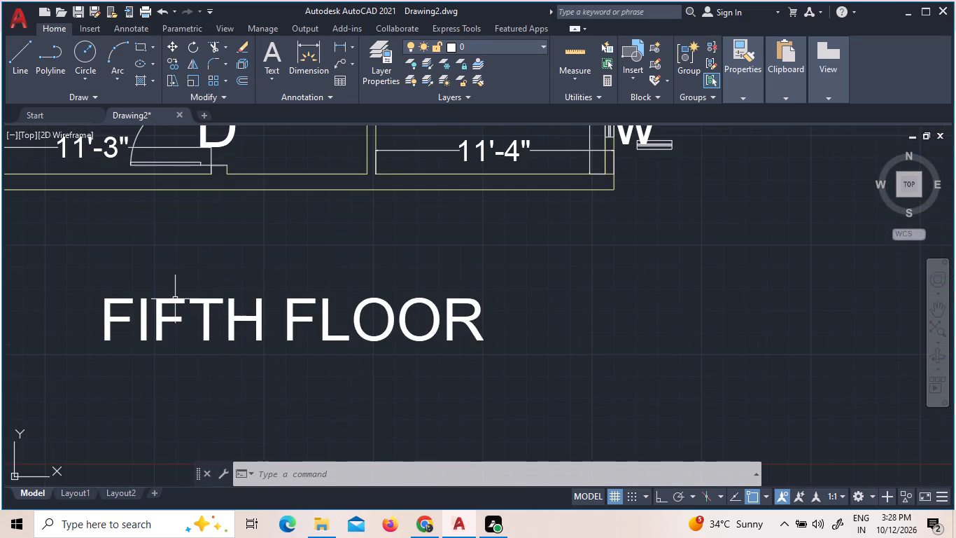
triple_click(170, 299)
triple_click(170, 298)
left_click(170, 298)
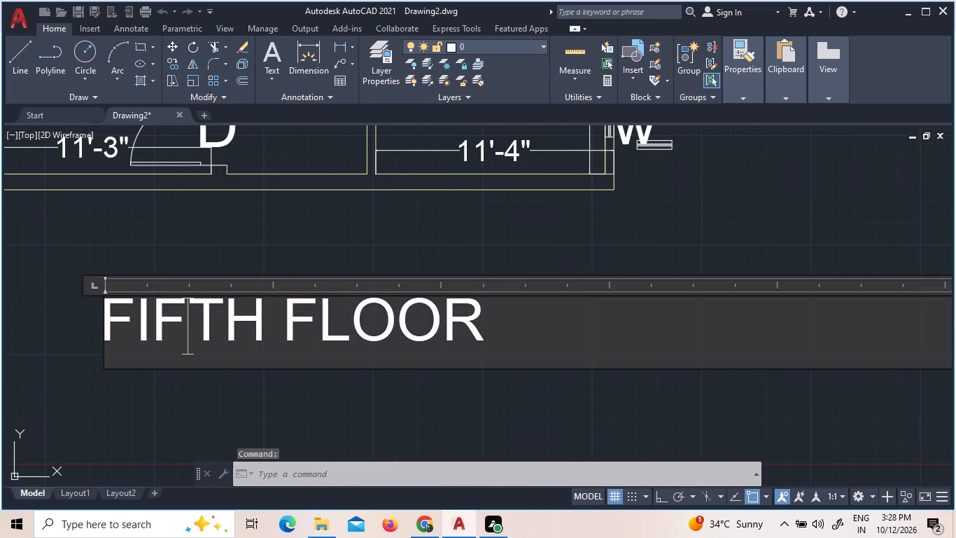
left_click_drag(267, 308, 199, 315)
left_click(258, 318)
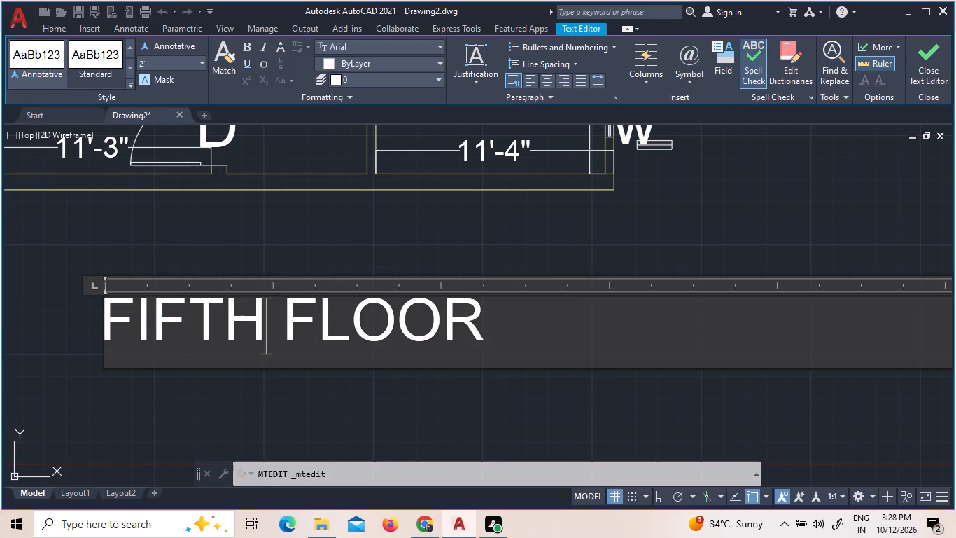
key("BackSpace")
key("BackSpace")
key("BackSpace")
key("BackSpace")
key("BackSpace")
key("BackSpace")
key("BackSpace")
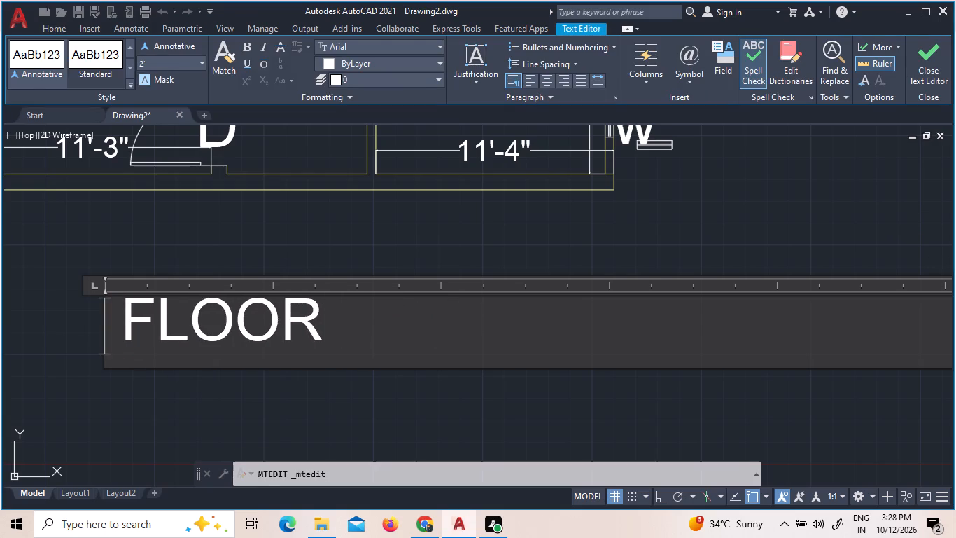
type("TH")
type("IRD")
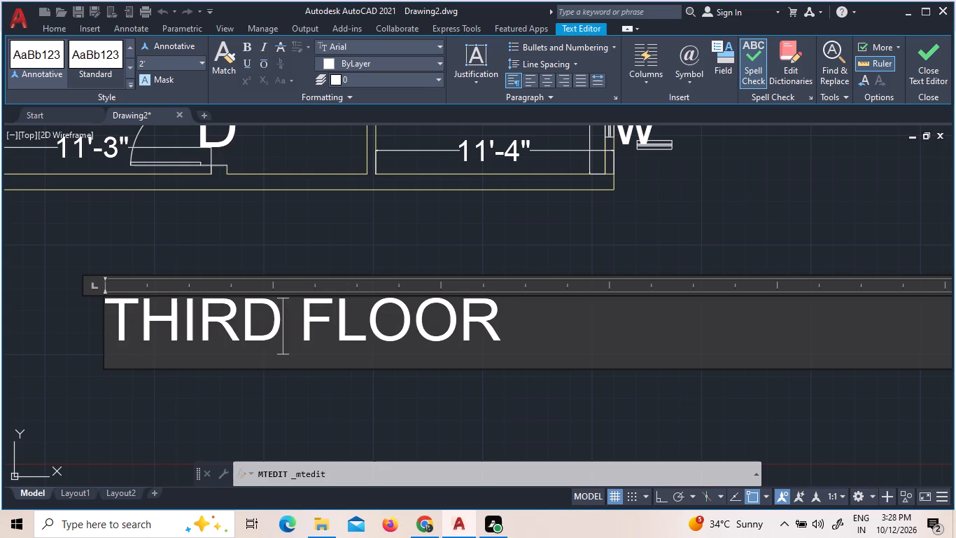
left_click(556, 335)
left_click(465, 244)
Change the title beneath the plan directly west of the THIRD FLOOR plan to SECOND FLOOR.
scroll(502, 275, "down", 7)
scroll(546, 326, "down", 3)
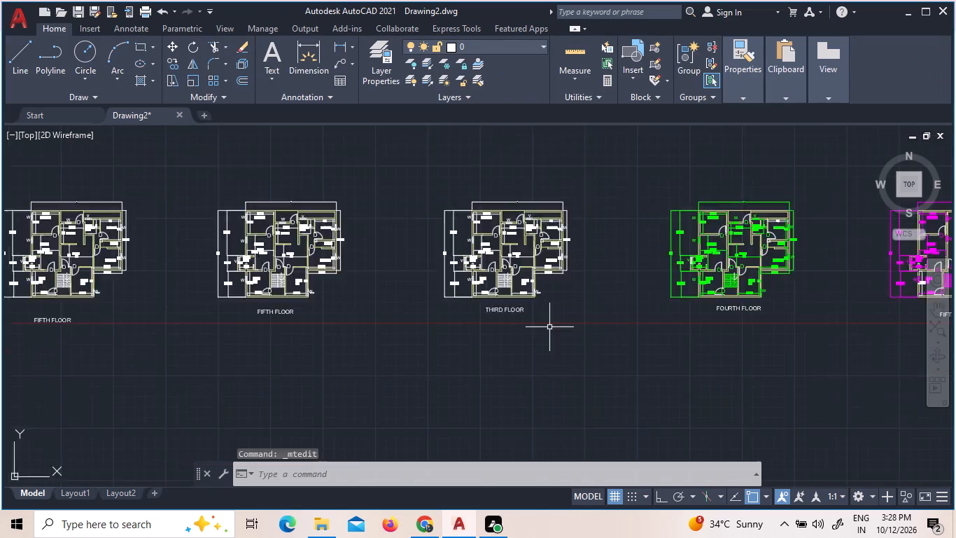
scroll(551, 329, "down", 1)
scroll(500, 322, "up", 2)
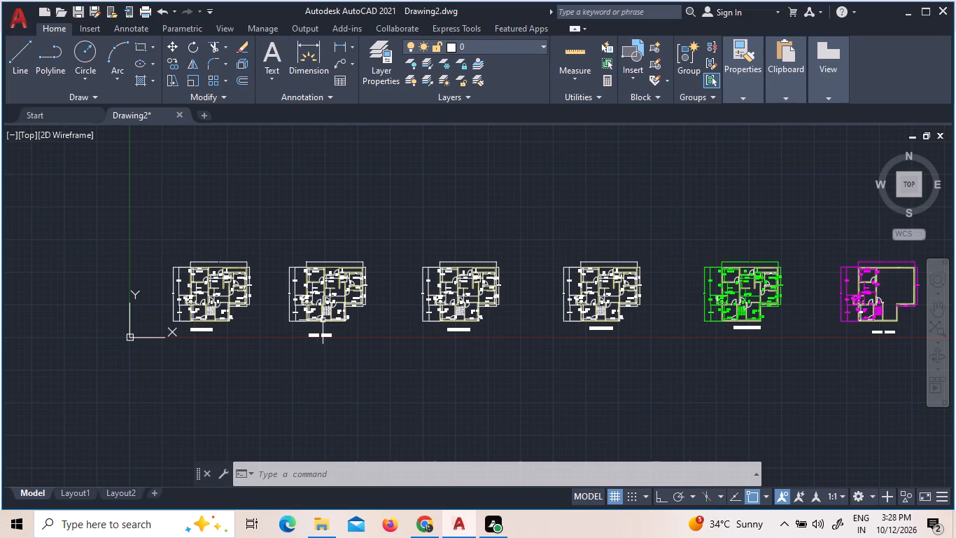
scroll(449, 325, "up", 5)
double_click(426, 325)
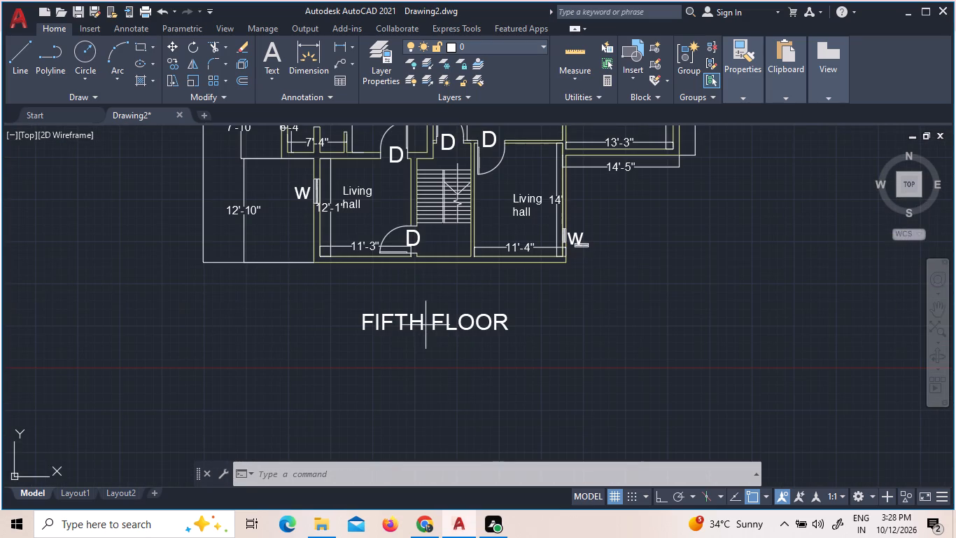
triple_click(397, 321)
double_click(397, 321)
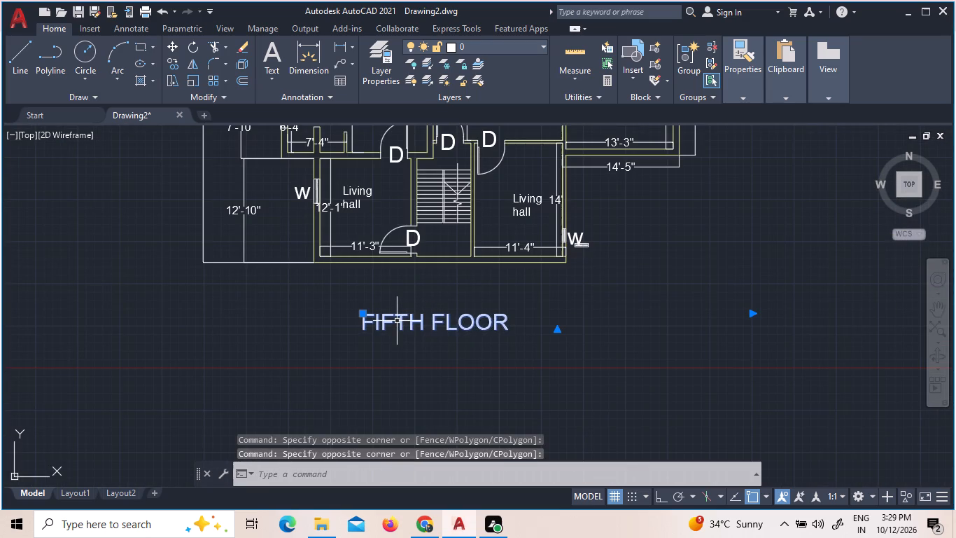
left_click(397, 321)
left_click(393, 326)
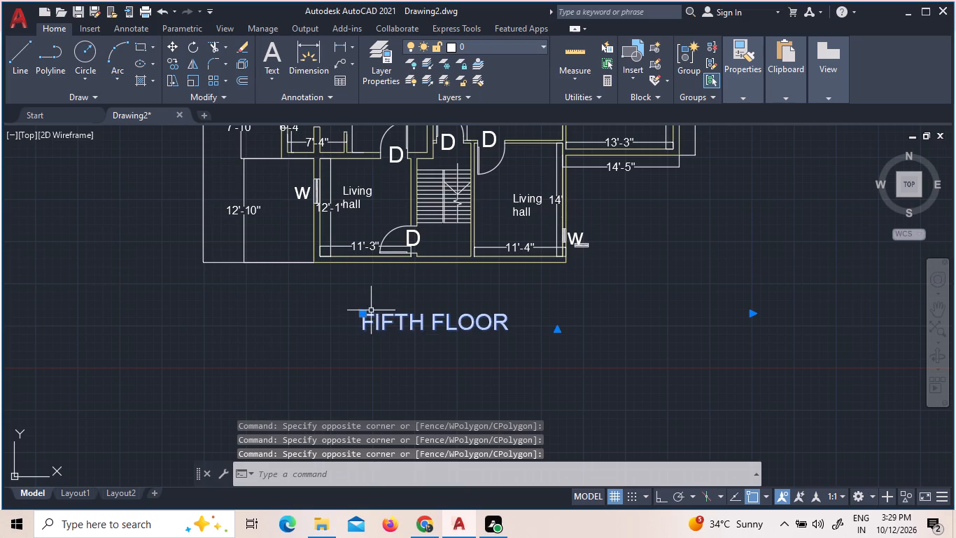
scroll(372, 310, "up", 3)
triple_click(401, 338)
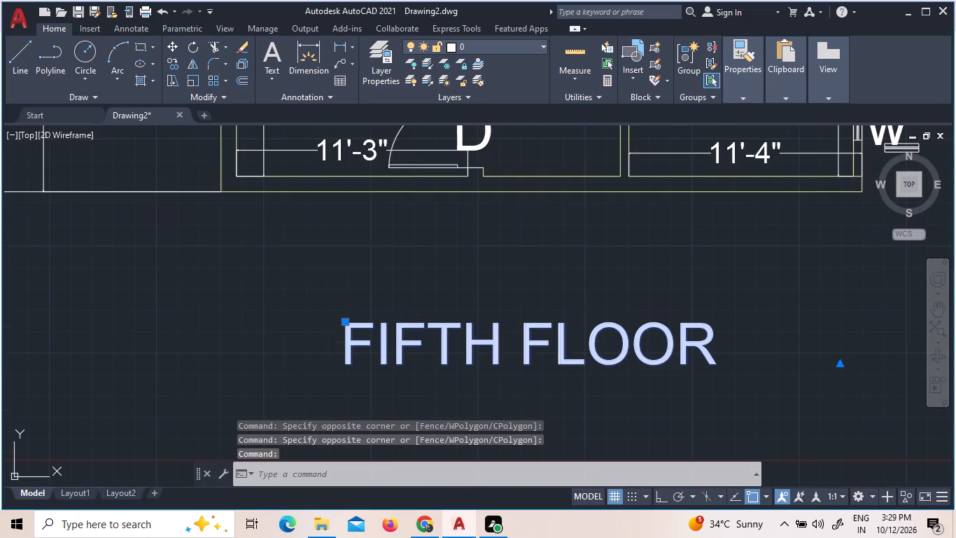
left_click_drag(505, 347, 370, 347)
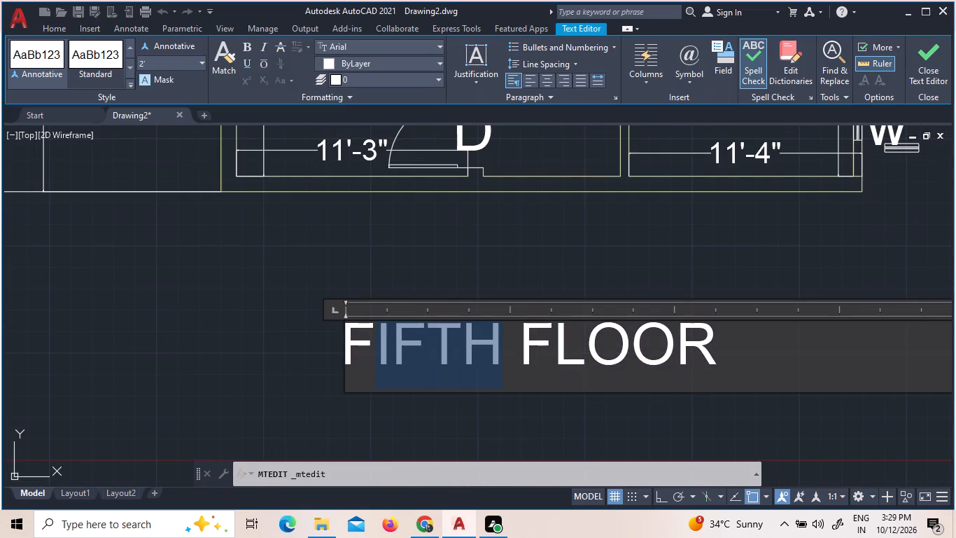
left_click_drag(370, 347, 330, 344)
type("SED")
key("BackSpace")
key("c")
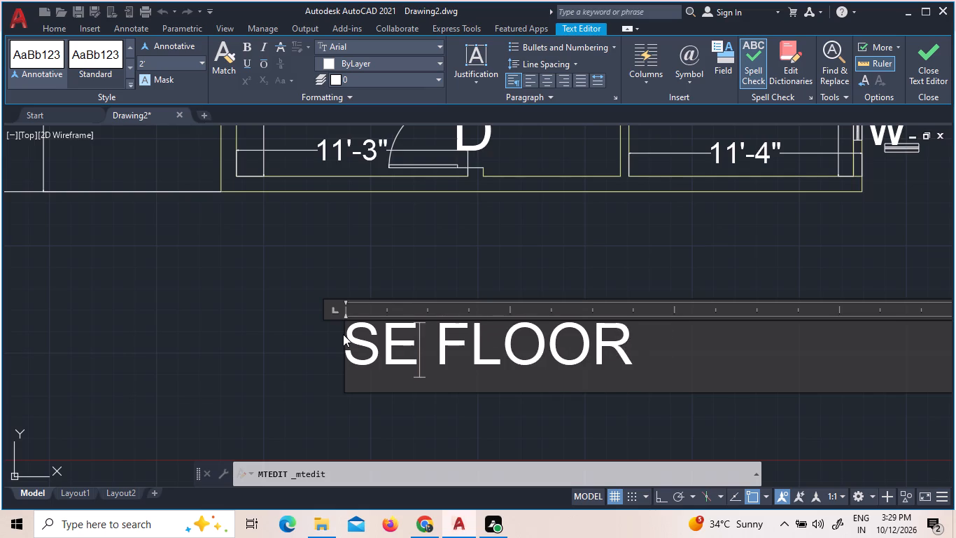
type("OND")
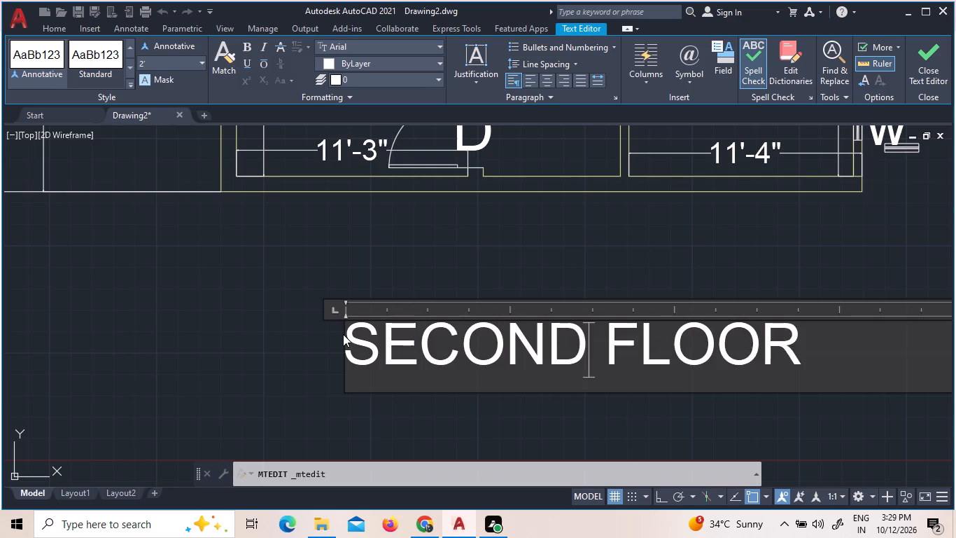
key("space")
key("BackSpace")
left_click(498, 284)
Change the title beneath the plan directly west of the SECOND FLOOR plan to FIRST FLOOR.
scroll(498, 284, "down", 7)
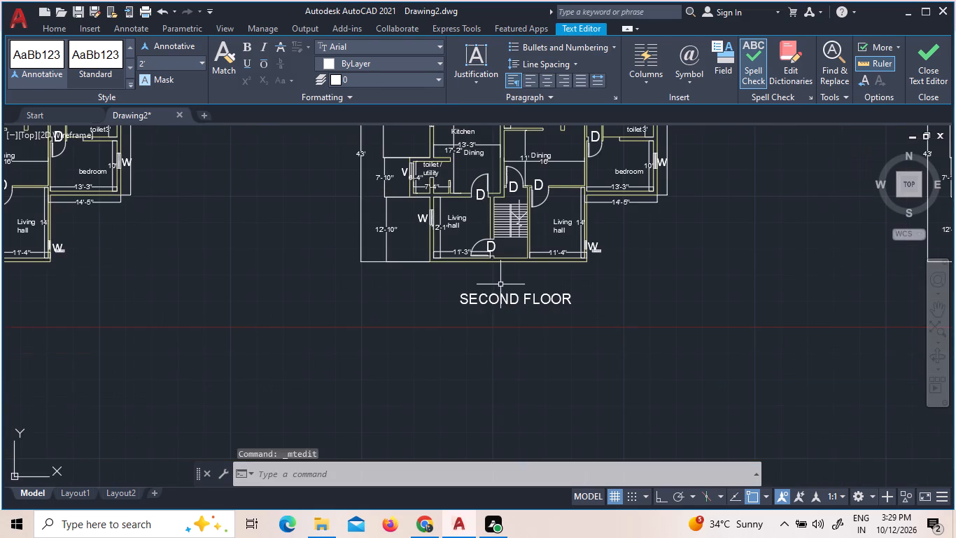
scroll(487, 315, "down", 3)
scroll(341, 301, "up", 1)
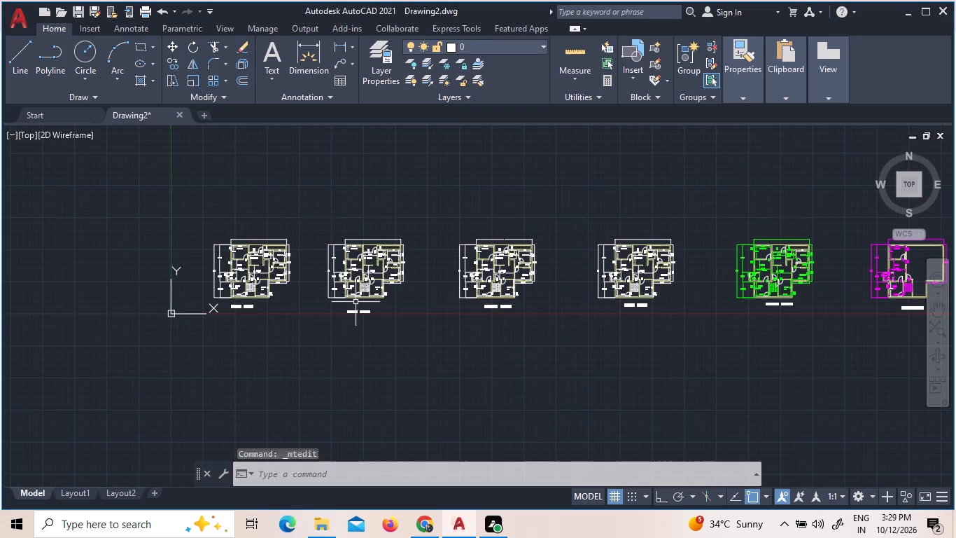
scroll(342, 301, "up", 4)
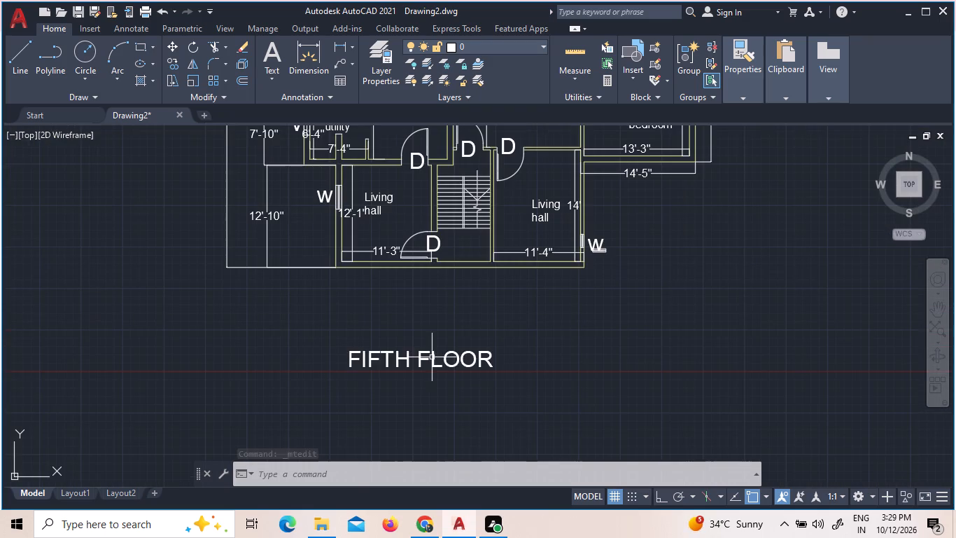
scroll(409, 370, "up", 2)
left_click(396, 354)
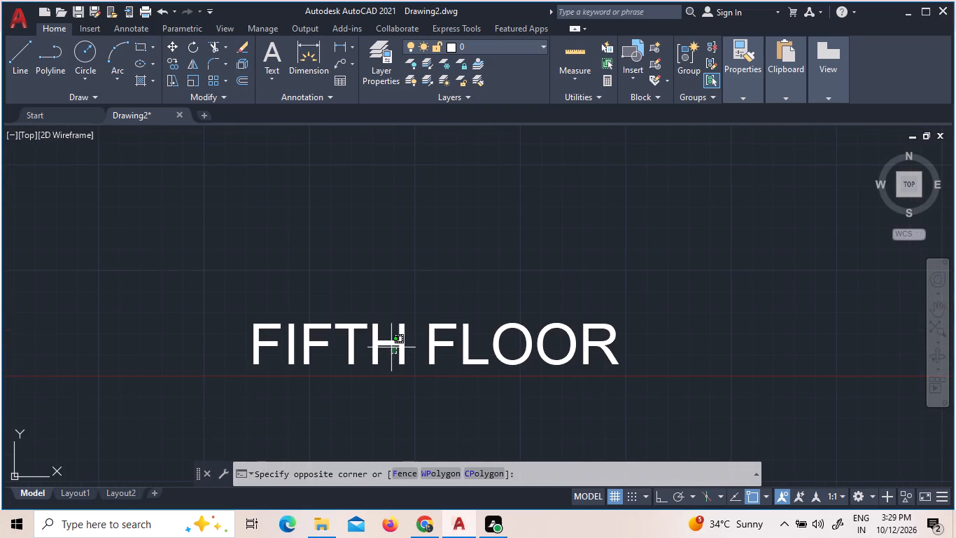
triple_click(360, 327)
double_click(360, 327)
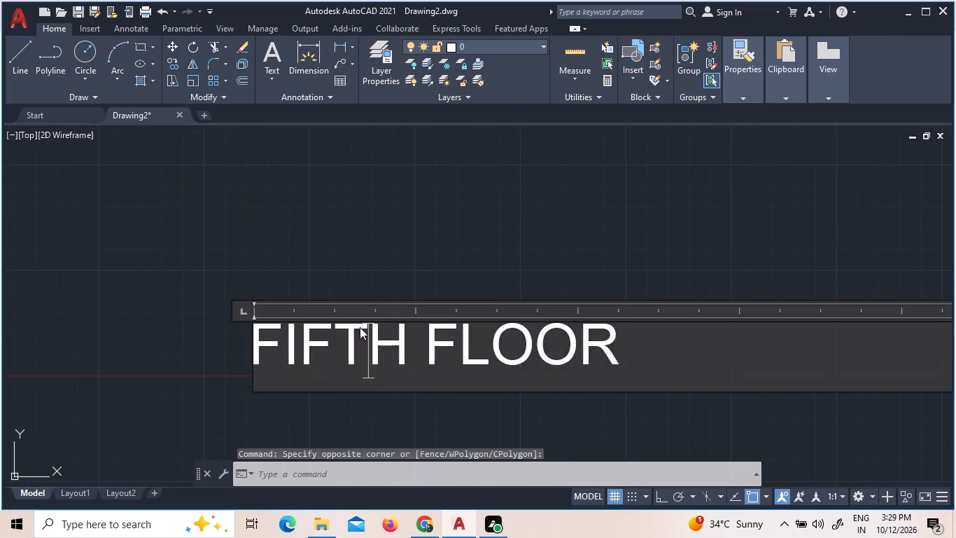
left_click(360, 326)
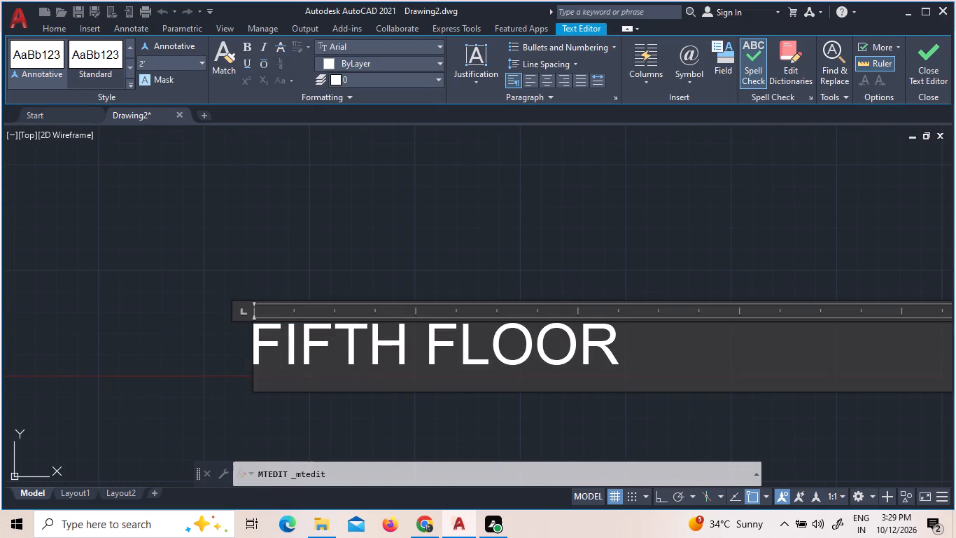
left_click_drag(409, 333, 273, 322)
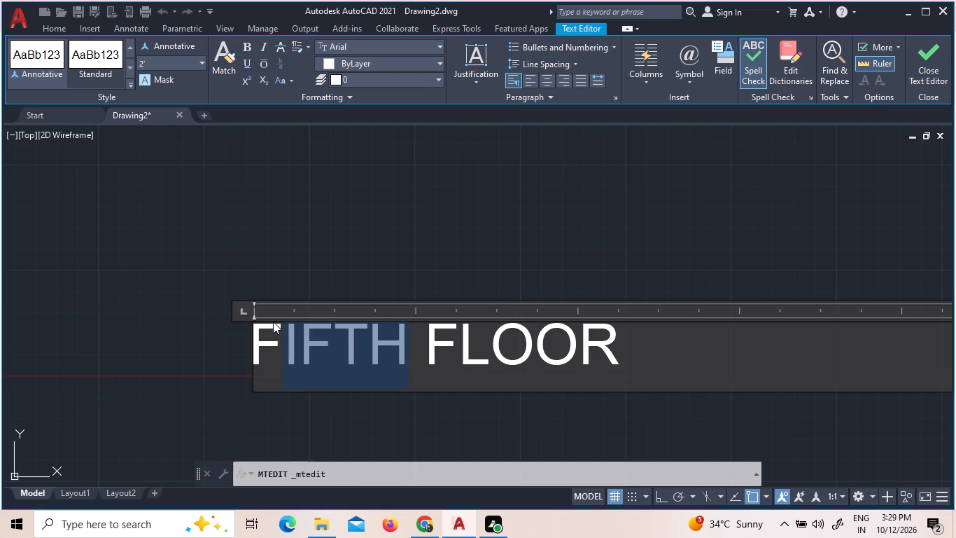
key("i")
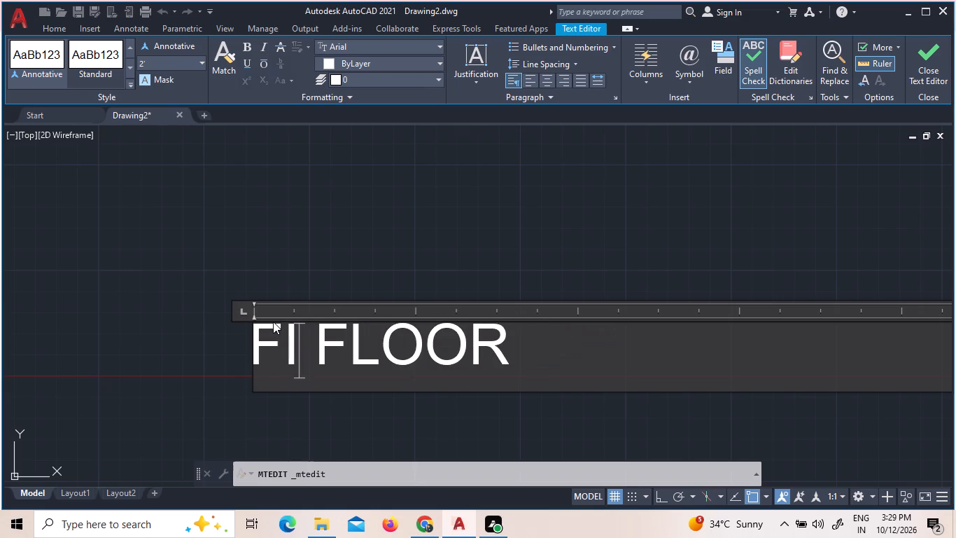
type("RS")
key("t")
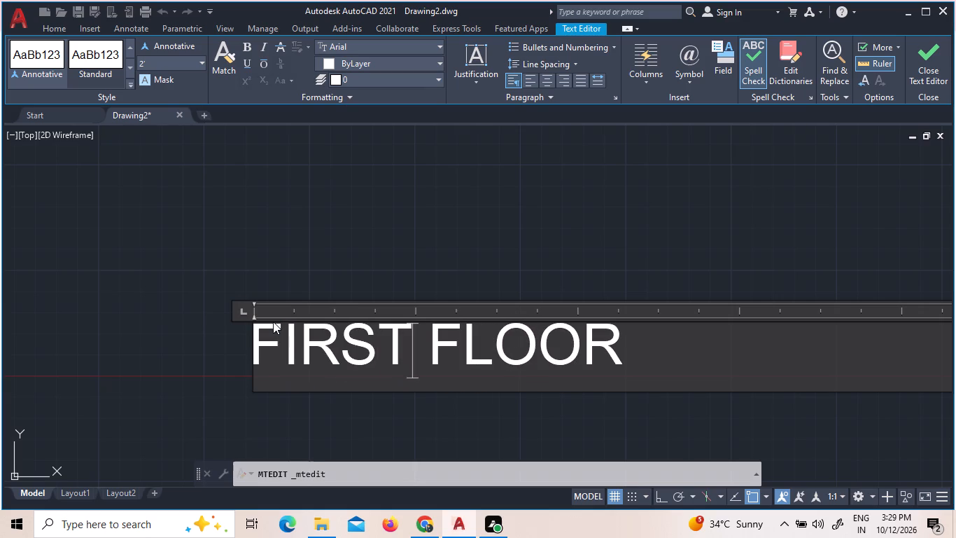
left_click(274, 220)
Change the title beneath the westernmost plan to GROUND FLOOR.
scroll(276, 219, "down", 3)
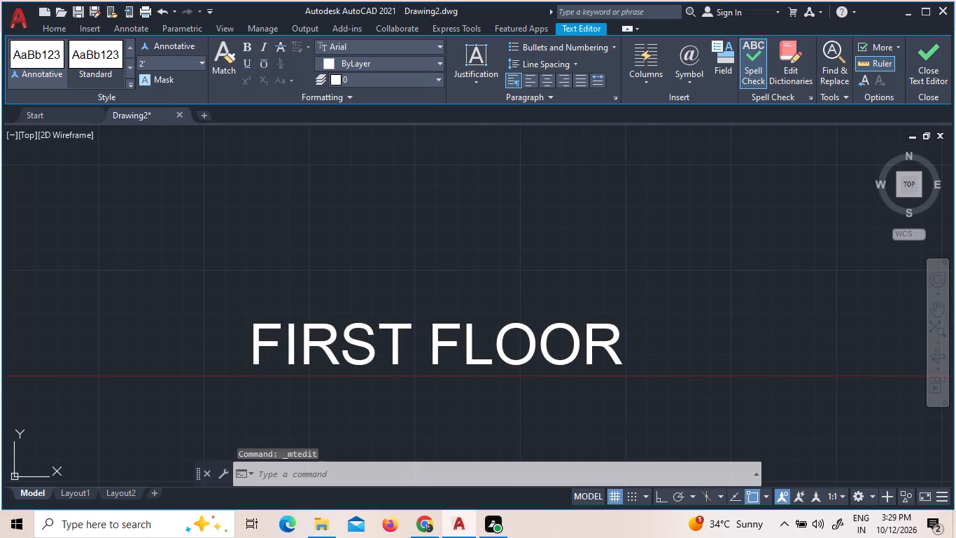
scroll(299, 246, "down", 3)
scroll(337, 289, "down", 5)
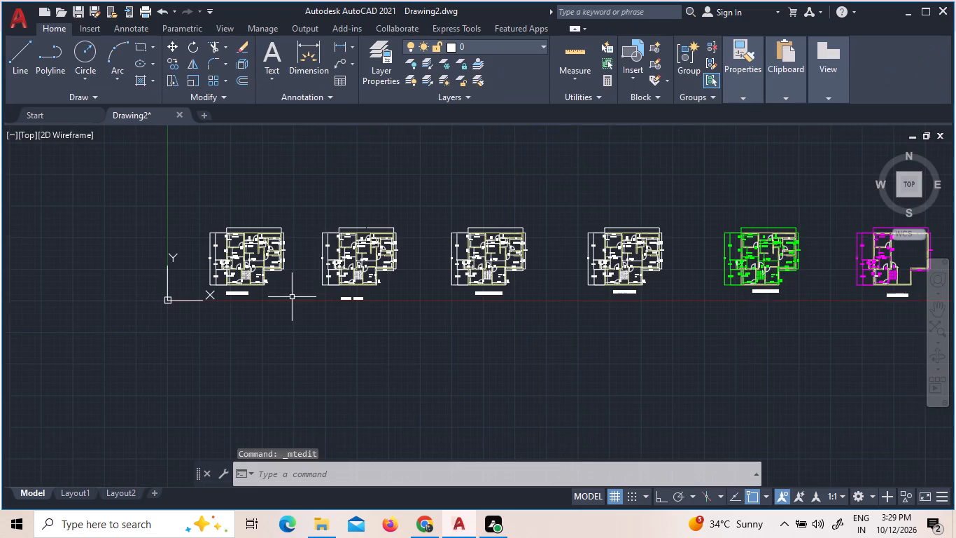
scroll(240, 285, "up", 3)
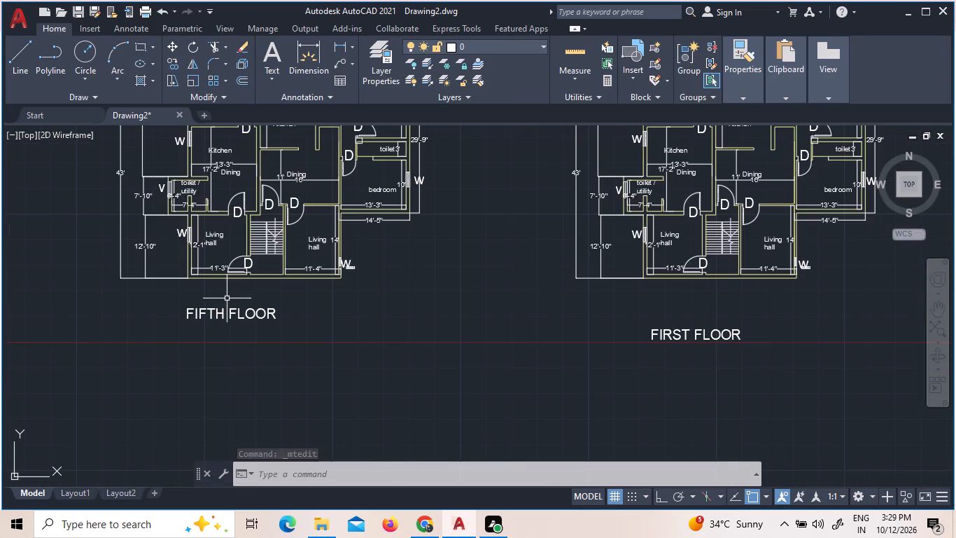
left_click(283, 322)
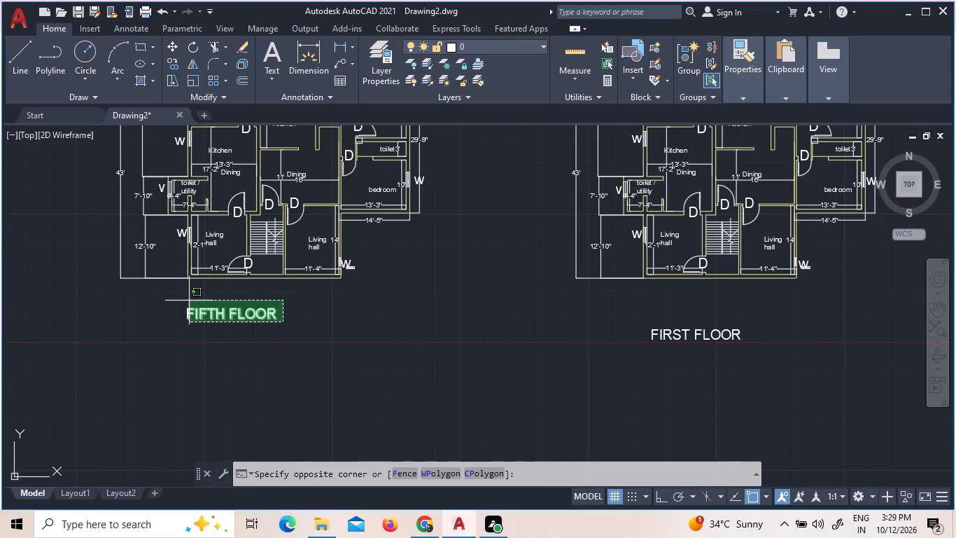
left_click(189, 304)
triple_click(205, 310)
double_click(205, 310)
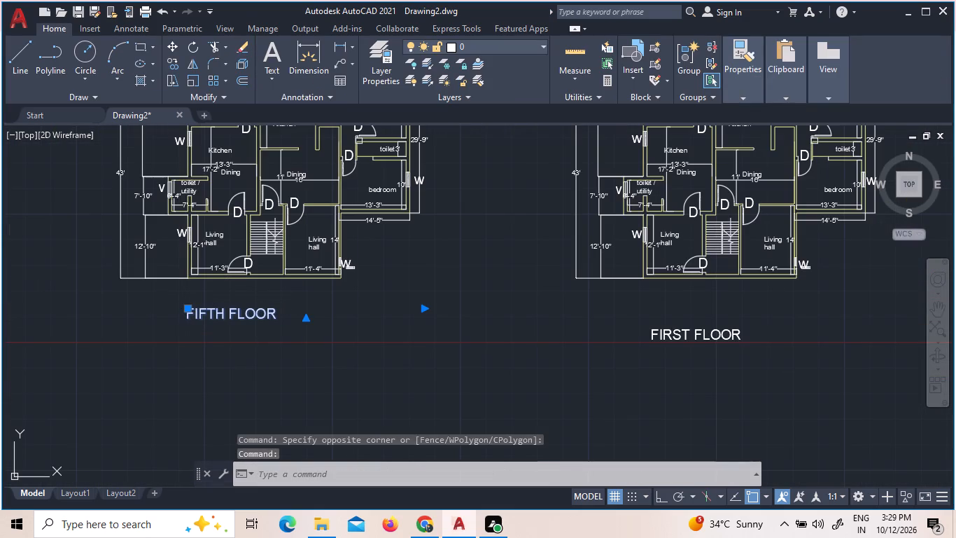
left_click(221, 310)
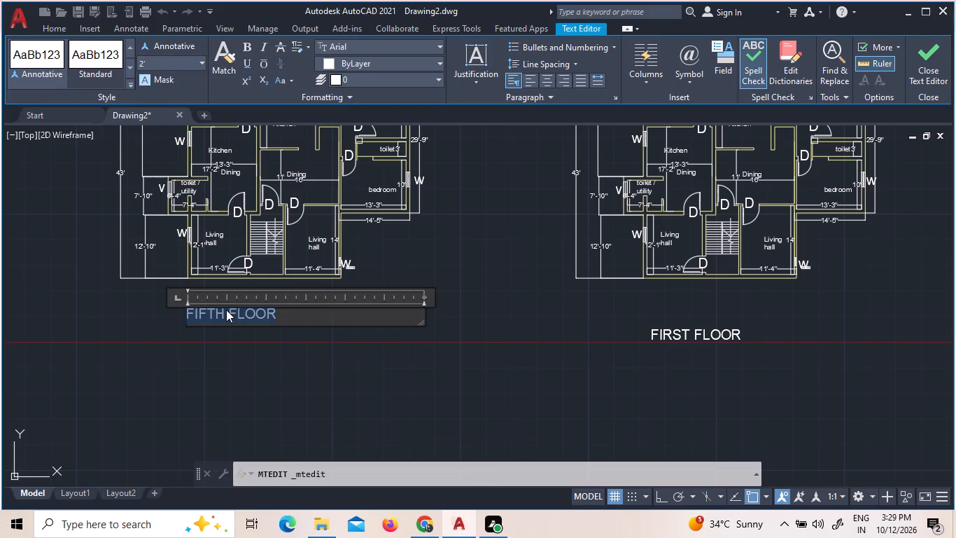
left_click(230, 310)
left_click_drag(225, 311, 223, 311)
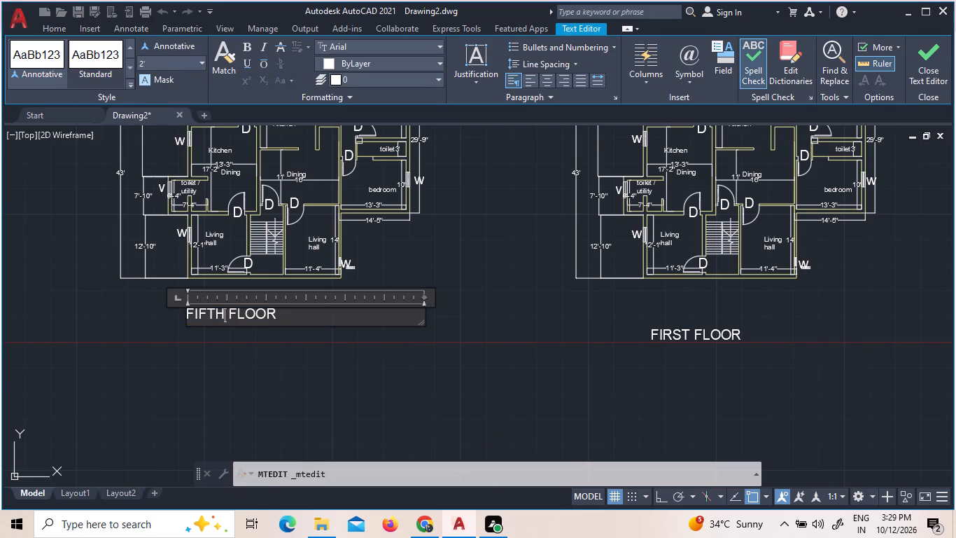
left_click_drag(223, 311, 175, 312)
type("GR")
type("OUND")
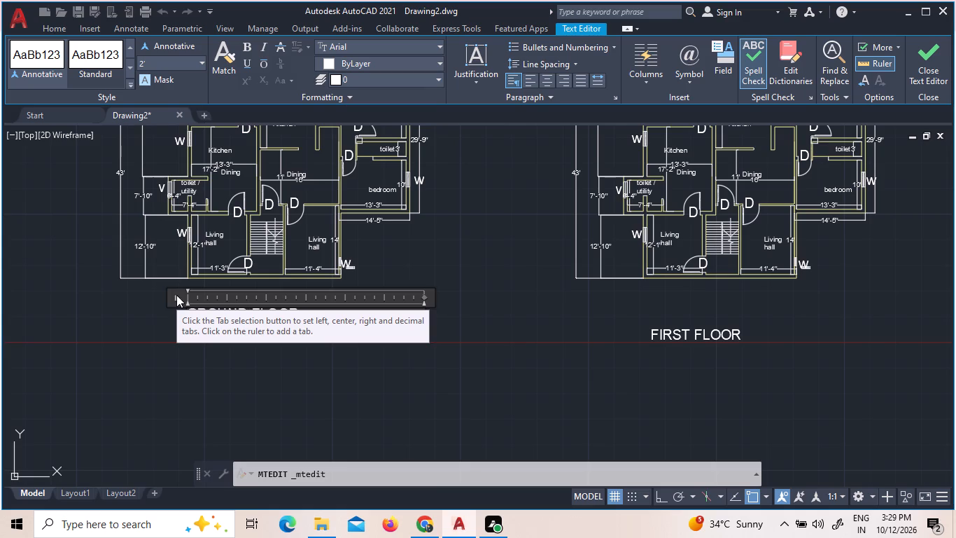
left_click(265, 387)
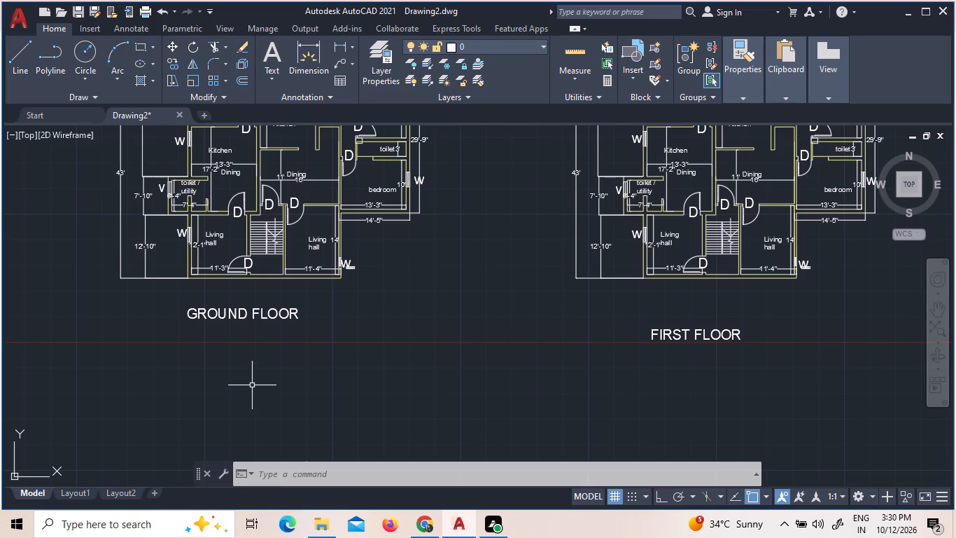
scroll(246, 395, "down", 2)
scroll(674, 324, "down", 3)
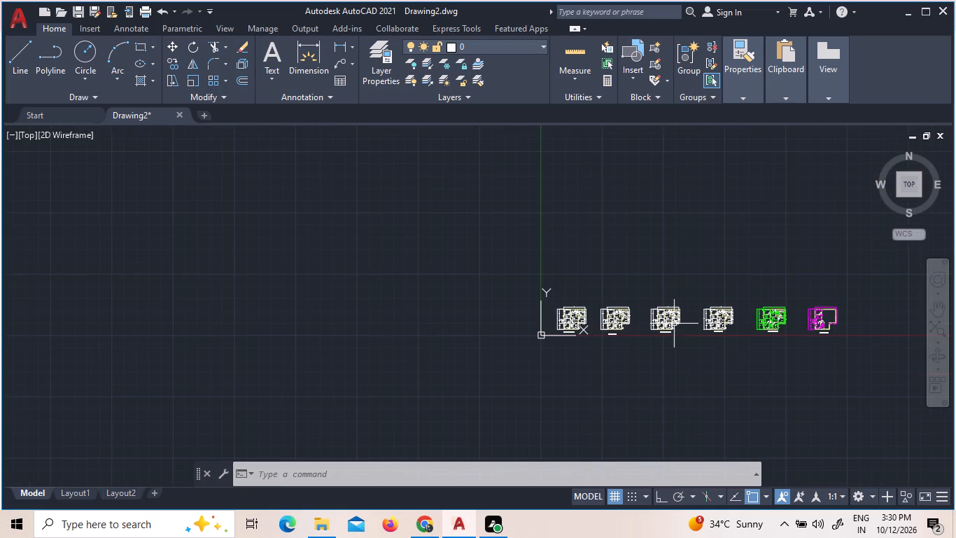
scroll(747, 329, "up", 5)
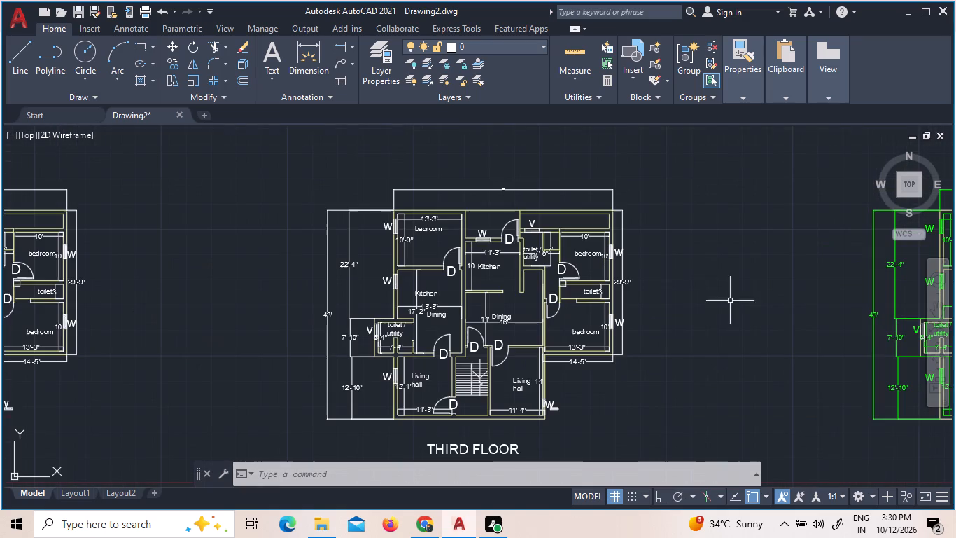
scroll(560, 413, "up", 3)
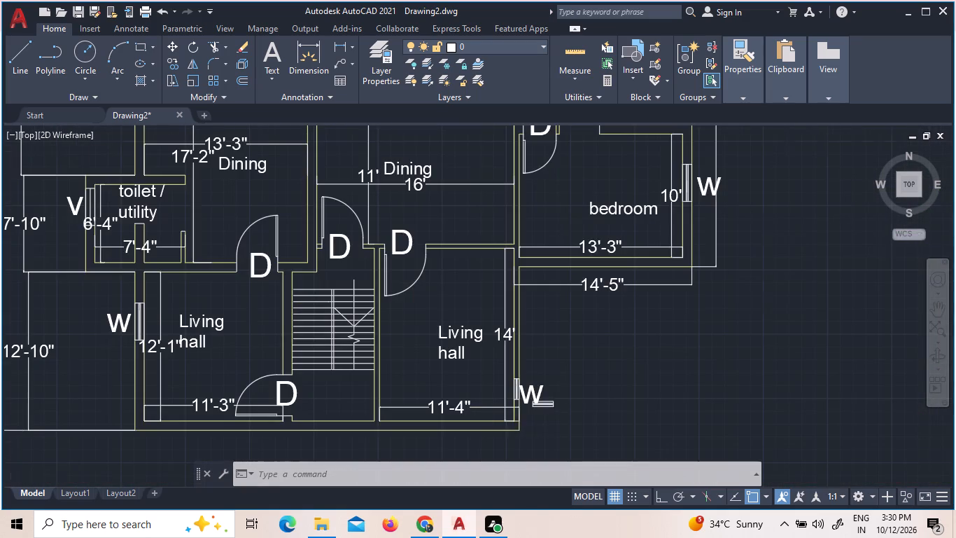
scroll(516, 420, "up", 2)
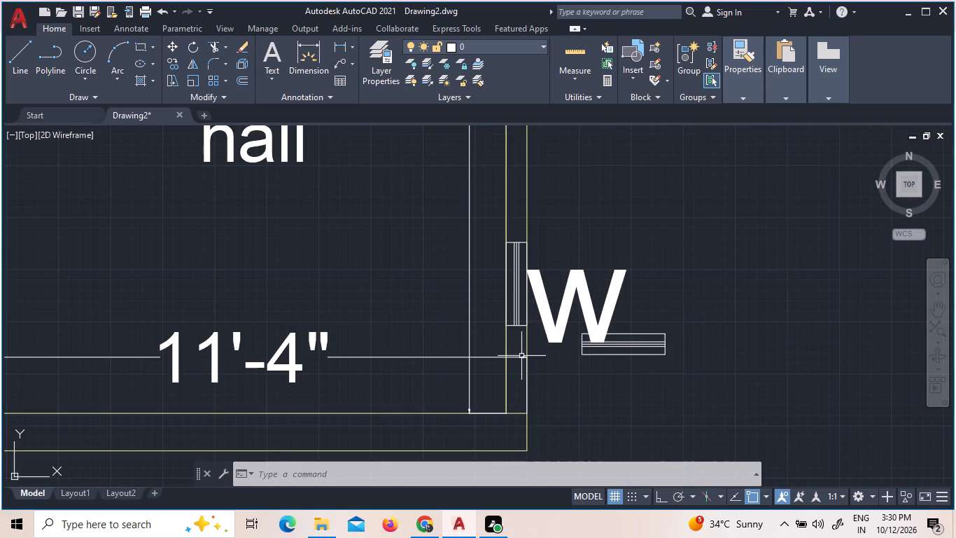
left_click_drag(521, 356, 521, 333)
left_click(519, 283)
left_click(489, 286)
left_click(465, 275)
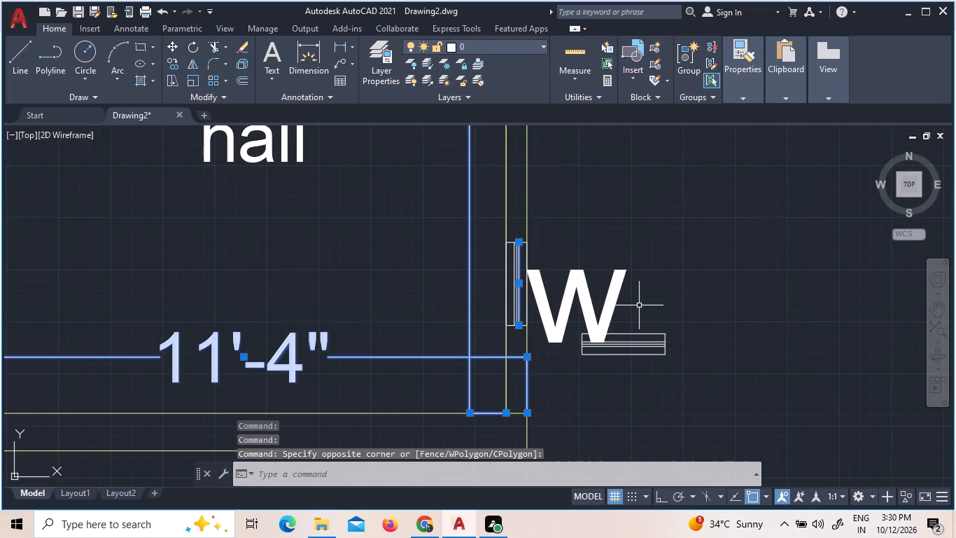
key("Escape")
Delete the stray horizontal window symbol overlapping the W label outside the THIRD FLOOR plan's southeast living hall.
left_click(668, 385)
left_click(642, 326)
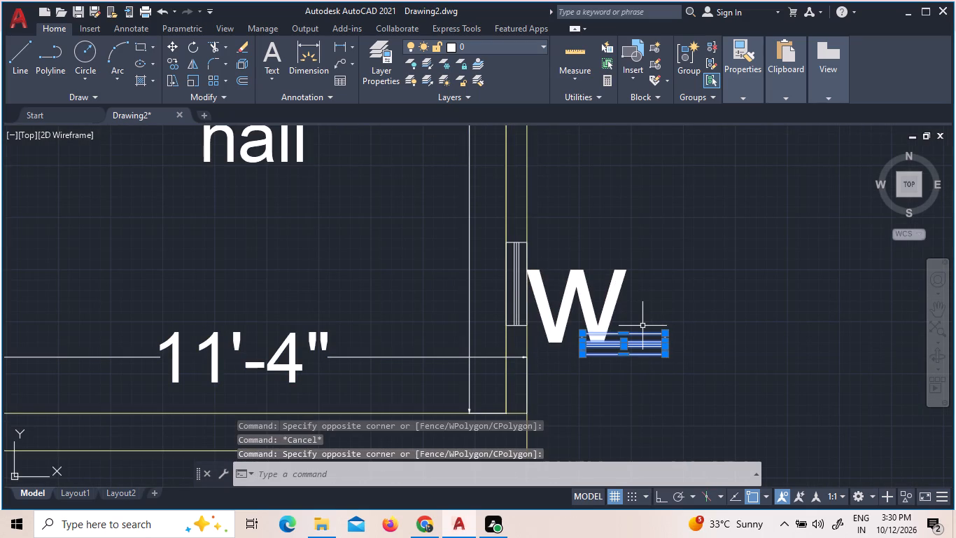
key("Delete")
left_click_drag(610, 385, 595, 368)
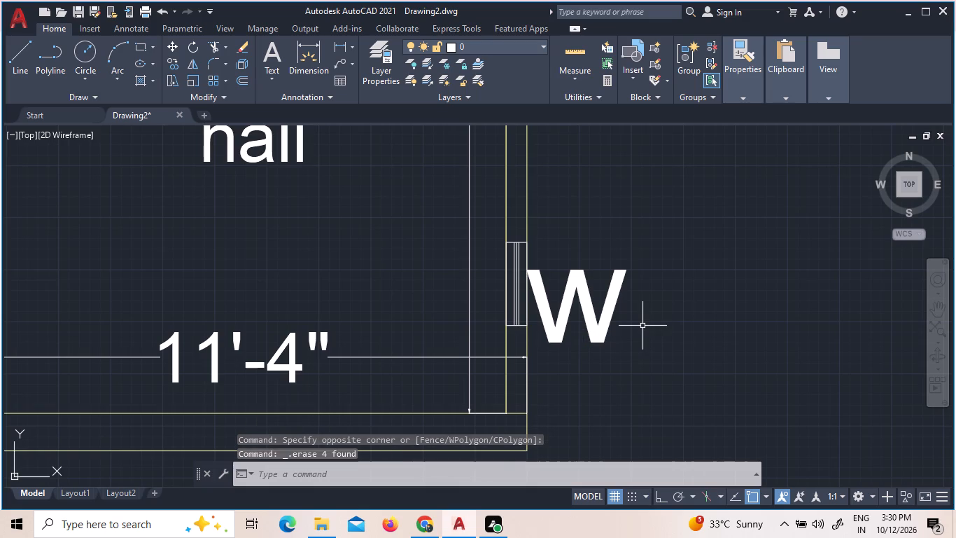
Select the W label, window, Living hall label and 14' and 11'-4" dimensions of the THIRD FLOOR plan's southeast living hall.
left_click(537, 243)
scroll(532, 254, "up", 2)
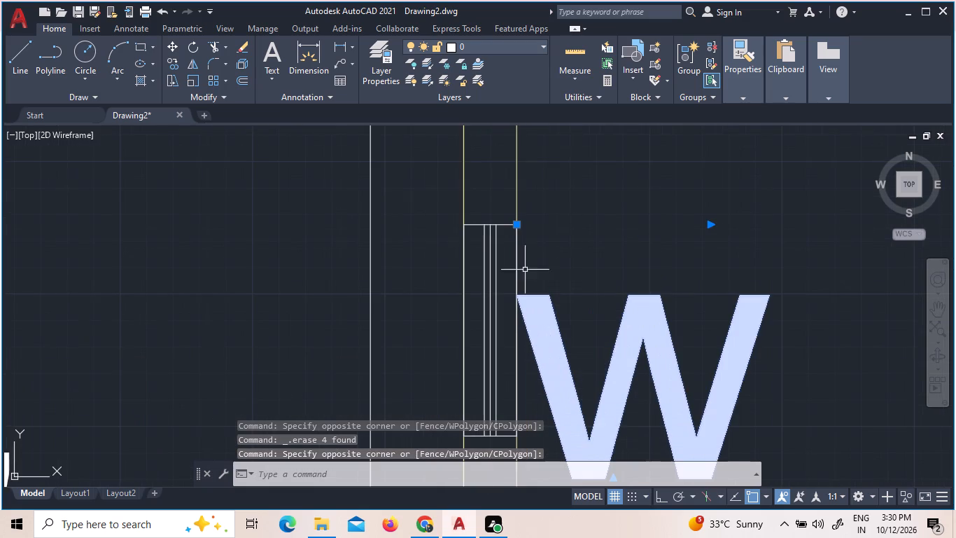
left_click(512, 279)
left_click(482, 219)
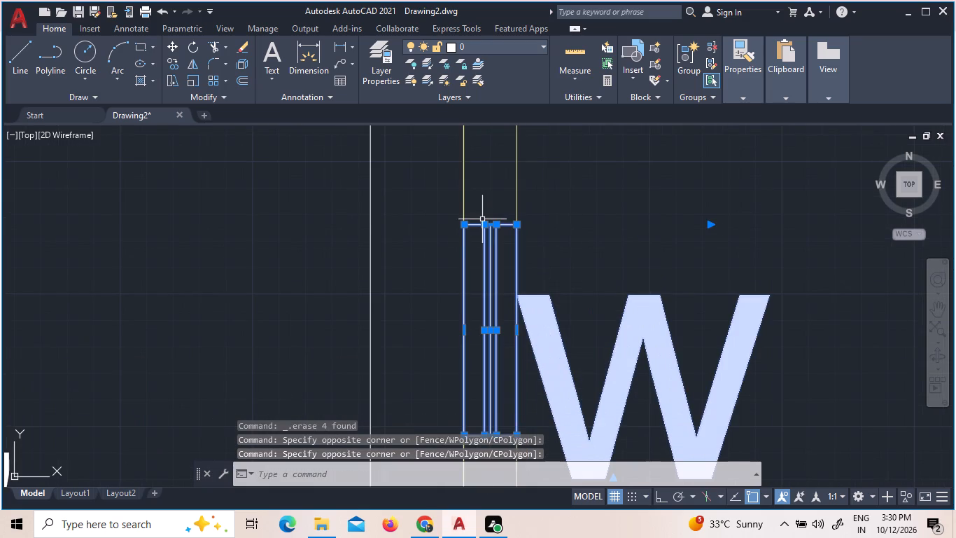
left_click_drag(438, 224, 404, 217)
left_click(190, 174)
scroll(285, 200, "down", 4)
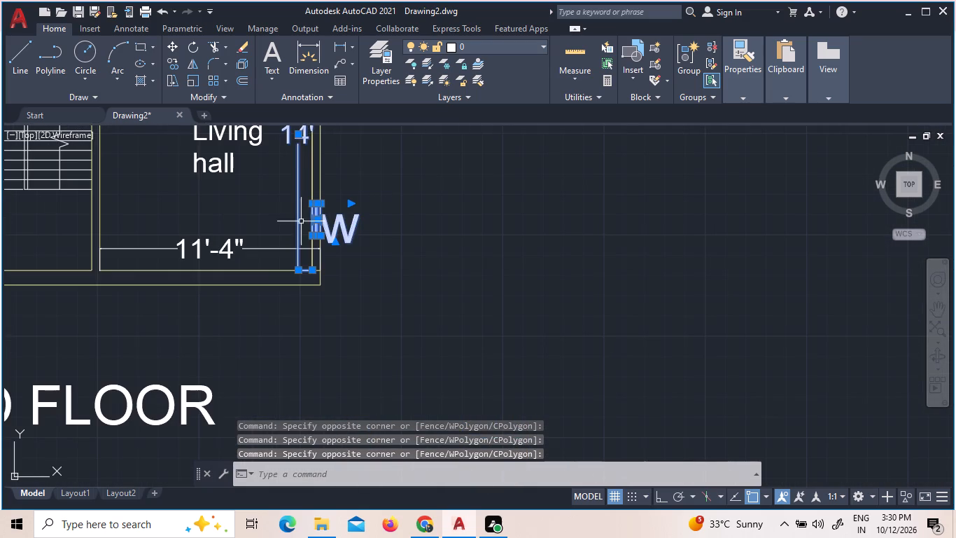
left_click_drag(279, 256, 265, 254)
left_click(178, 151)
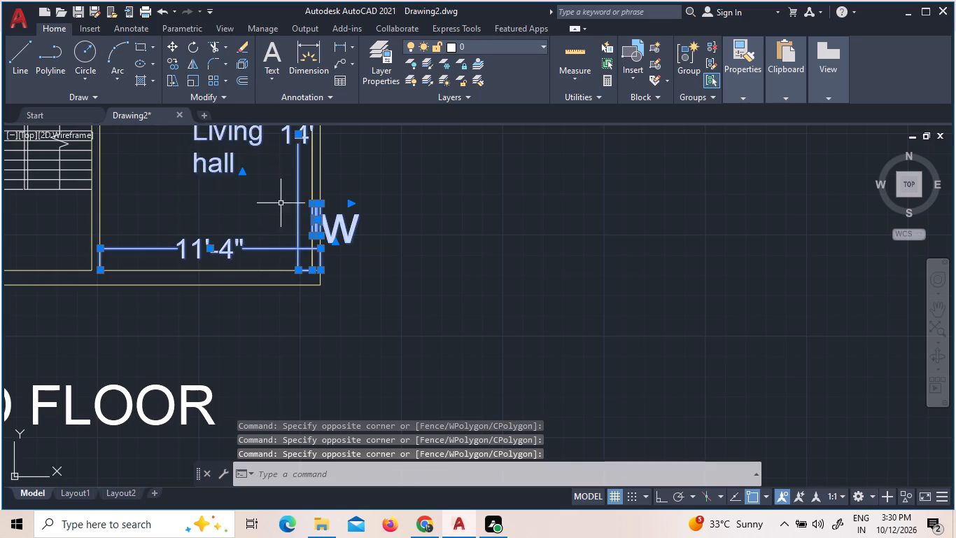
Add the 14'-5" and 29'-9" exterior dimensions and the southeast bedroom's W label on the THIRD FLOOR plan to the selection.
scroll(281, 203, "down", 5)
scroll(291, 154, "up", 1)
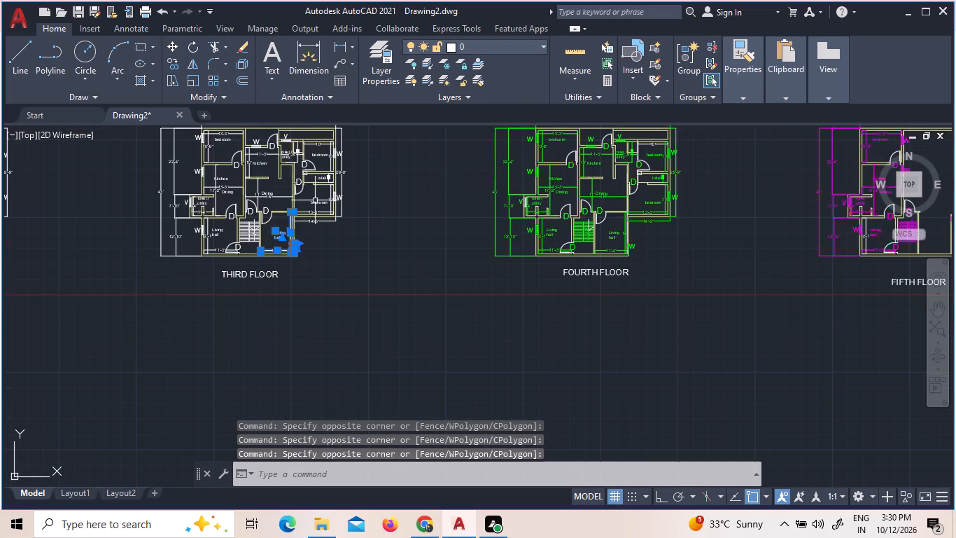
scroll(316, 225, "up", 4)
left_click(370, 225)
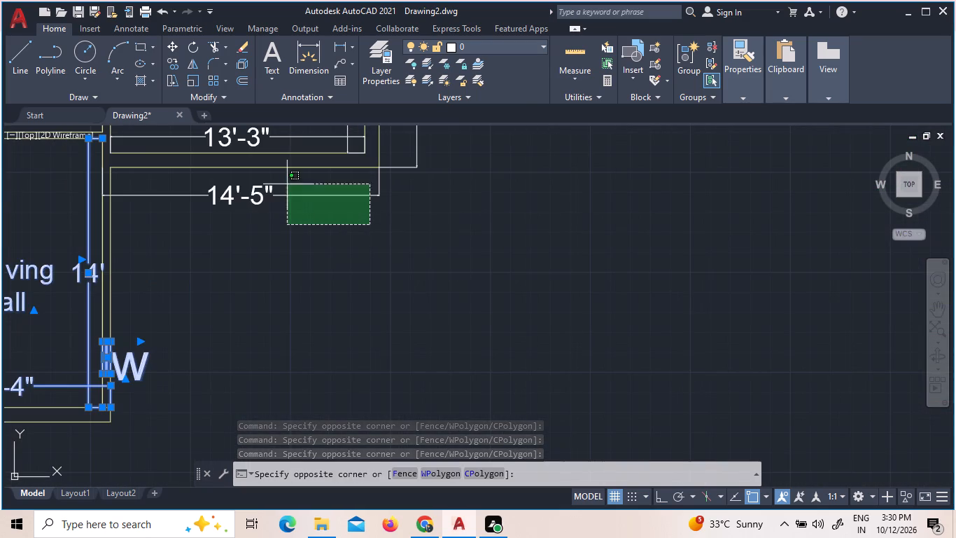
left_click(185, 177)
scroll(338, 218, "down", 5)
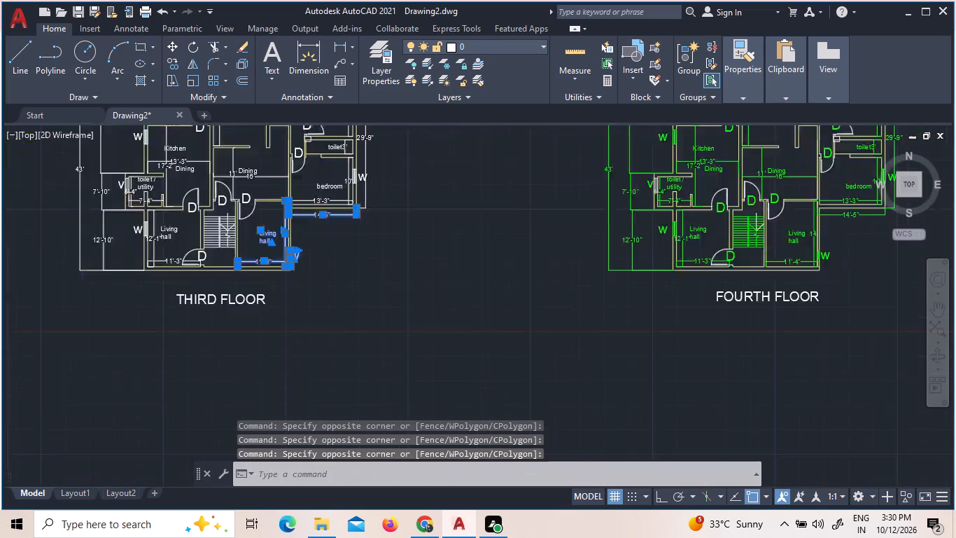
scroll(332, 175, "up", 2)
left_click(442, 258)
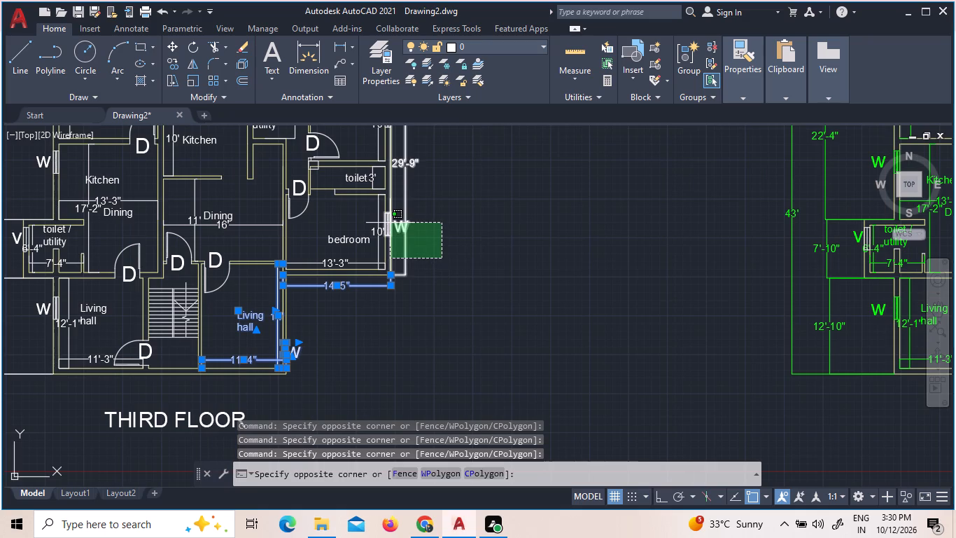
left_click(400, 164)
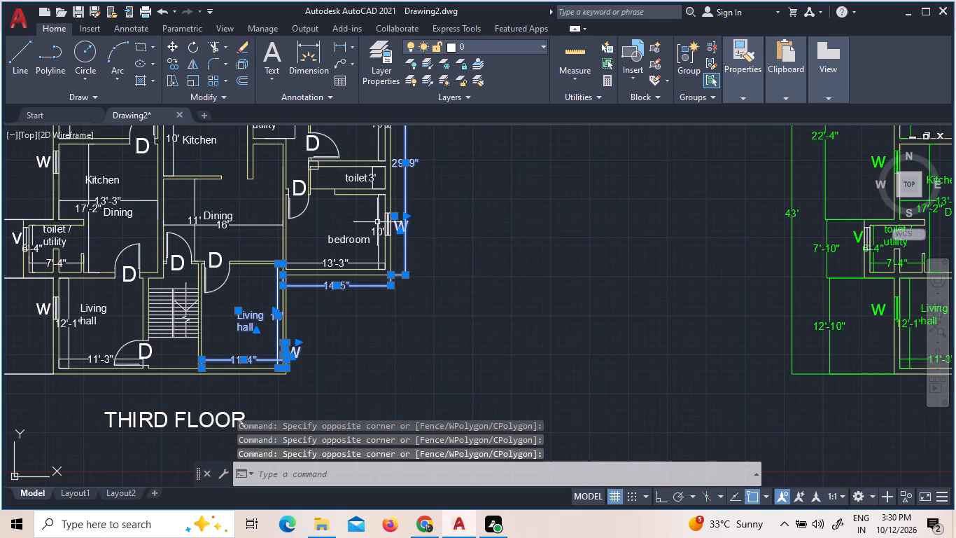
Add the southeast bedroom's window, bedroom label and 10' and 13'-3" dimensions to the selection.
scroll(394, 235, "up", 5)
left_click(351, 246)
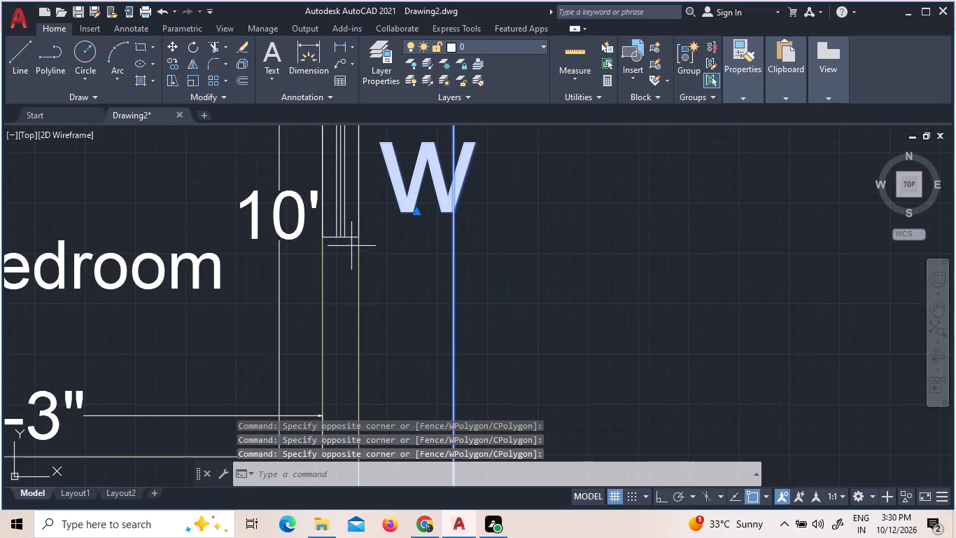
left_click(332, 221)
left_click_drag(302, 278, 262, 274)
left_click(52, 218)
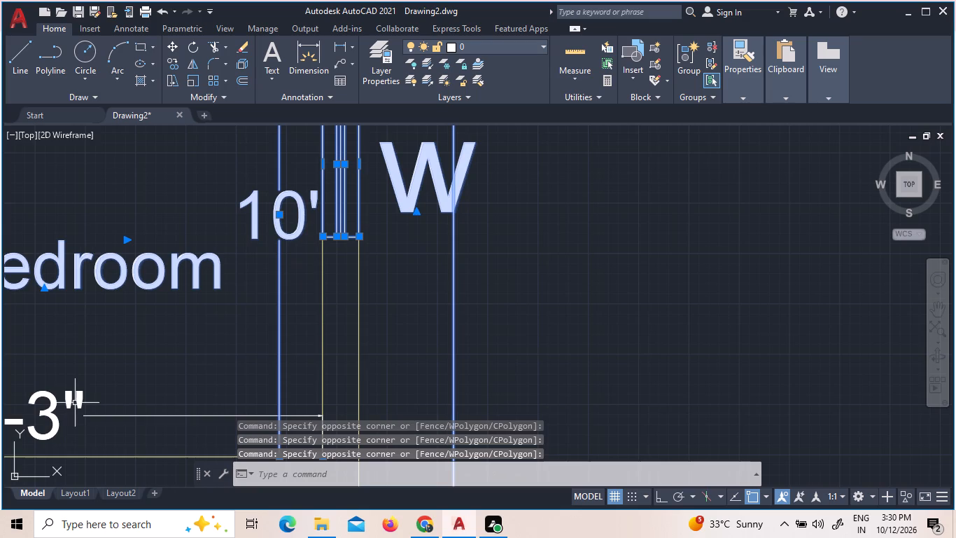
left_click_drag(98, 430, 96, 421)
left_click(55, 314)
Add the toilet label and 3' dimension between the two eastern bedrooms to the selection.
scroll(162, 347, "down", 5)
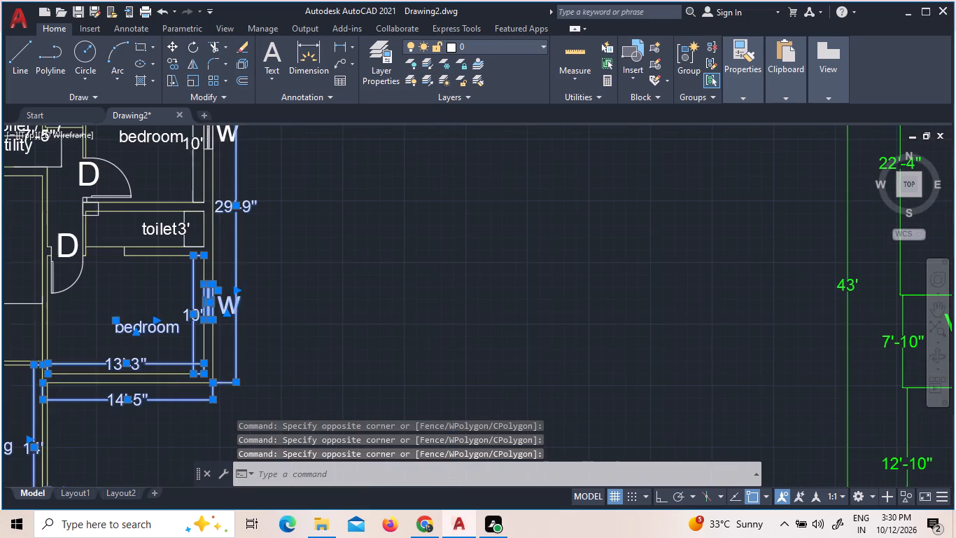
scroll(129, 233, "up", 2)
scroll(279, 331, "up", 1)
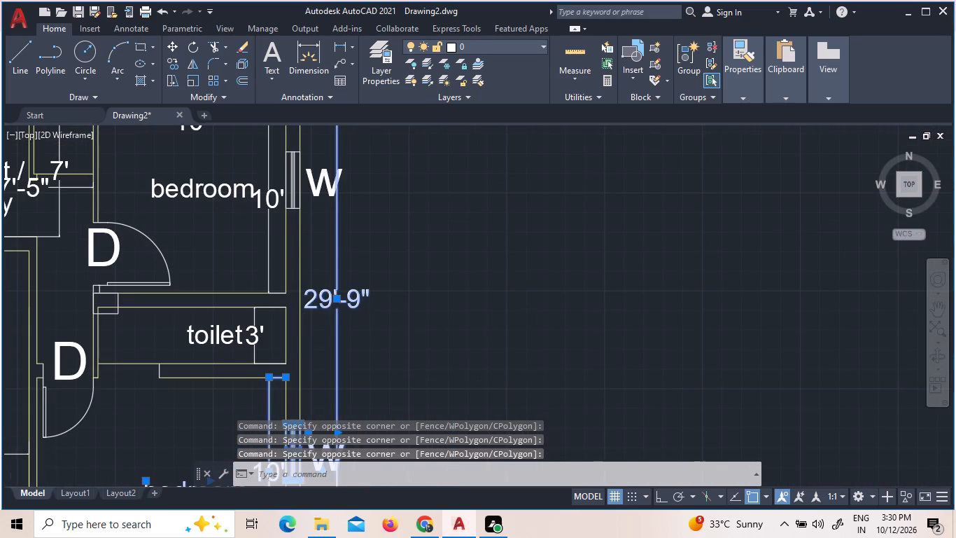
scroll(279, 331, "up", 1)
left_click(253, 340)
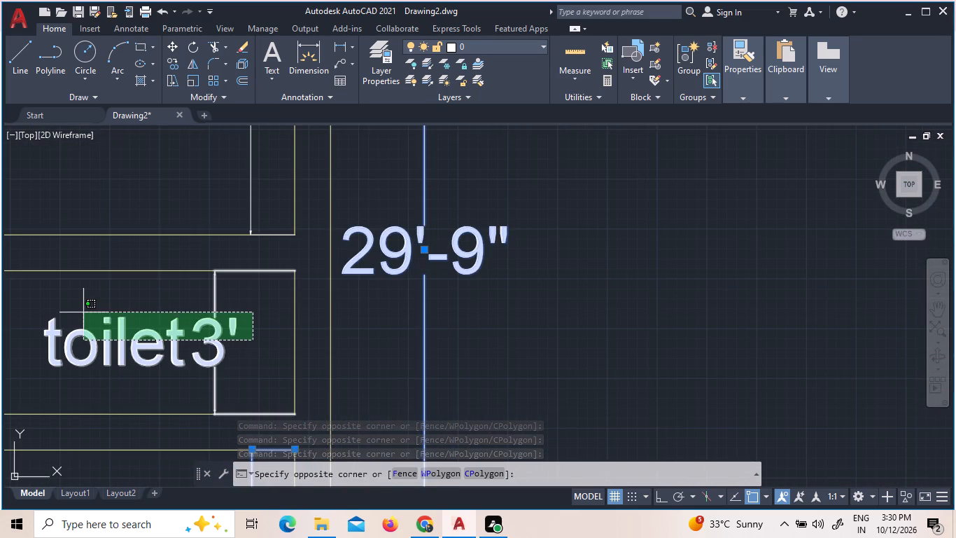
left_click(83, 312)
Add the northeast bedroom's W label, window, bedroom label and vertical 10' dimension to the selection.
scroll(414, 308, "down", 5)
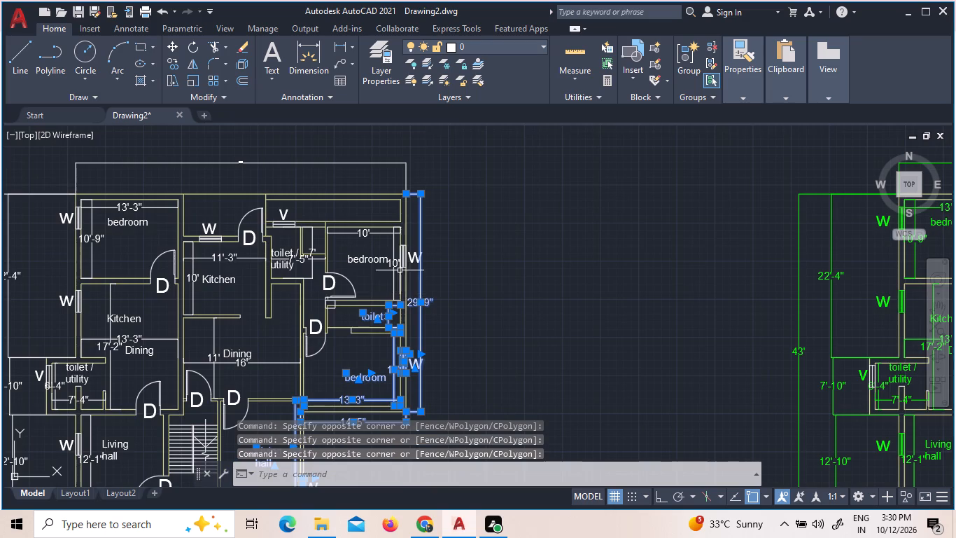
scroll(404, 239, "up", 3)
scroll(437, 301, "up", 3)
left_click(440, 298)
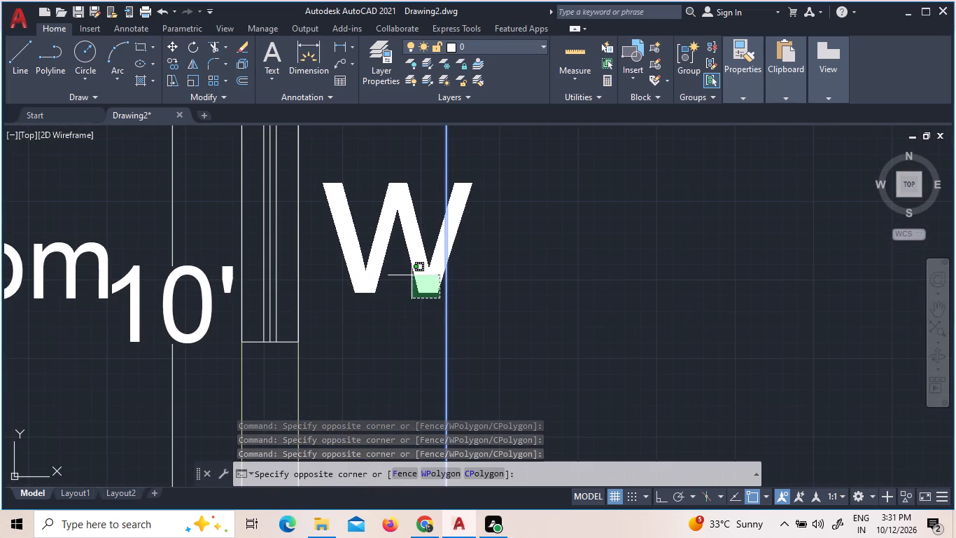
left_click(381, 230)
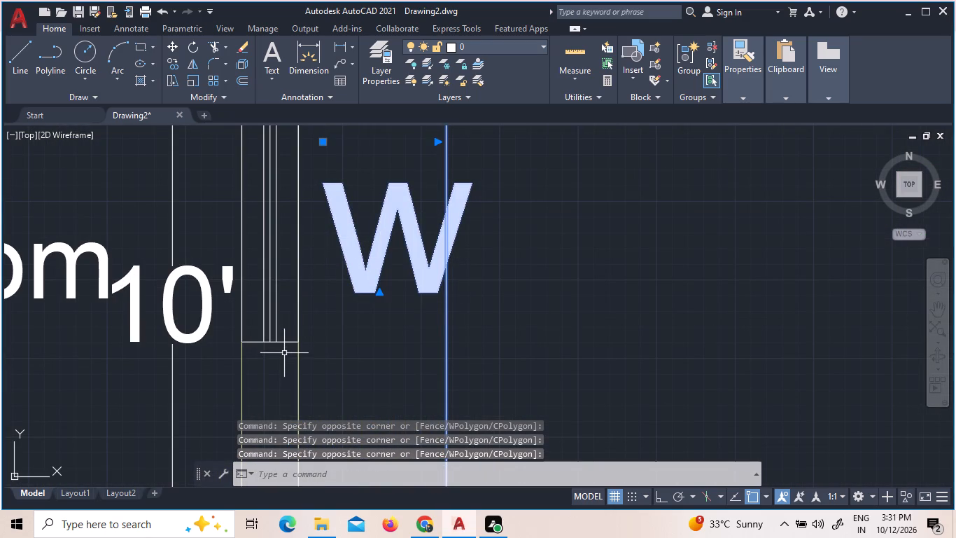
left_click_drag(284, 353, 284, 347)
left_click(259, 316)
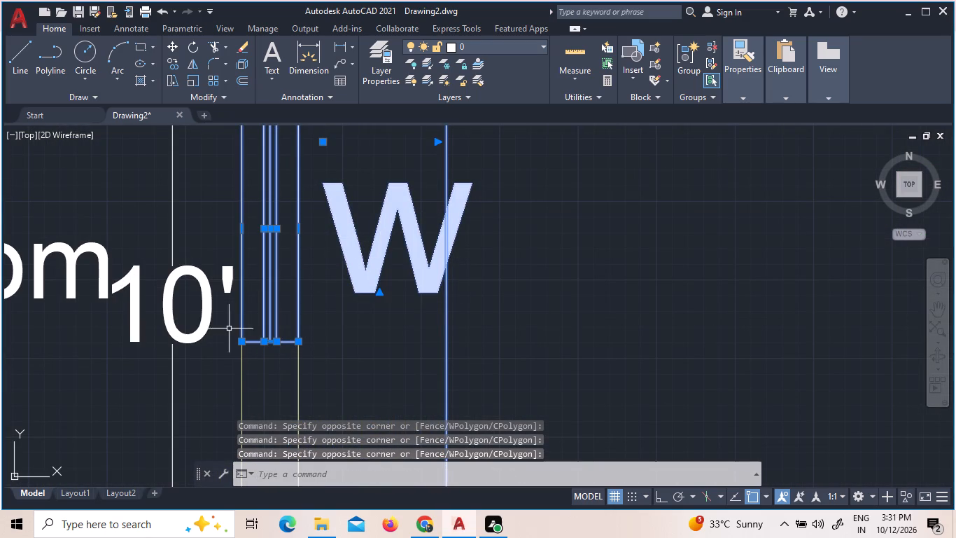
left_click(209, 342)
left_click_drag(26, 241, 53, 250)
Add the northeast bedroom's horizontal 10' dimension, door and D label to the selection.
scroll(162, 275, "down", 2)
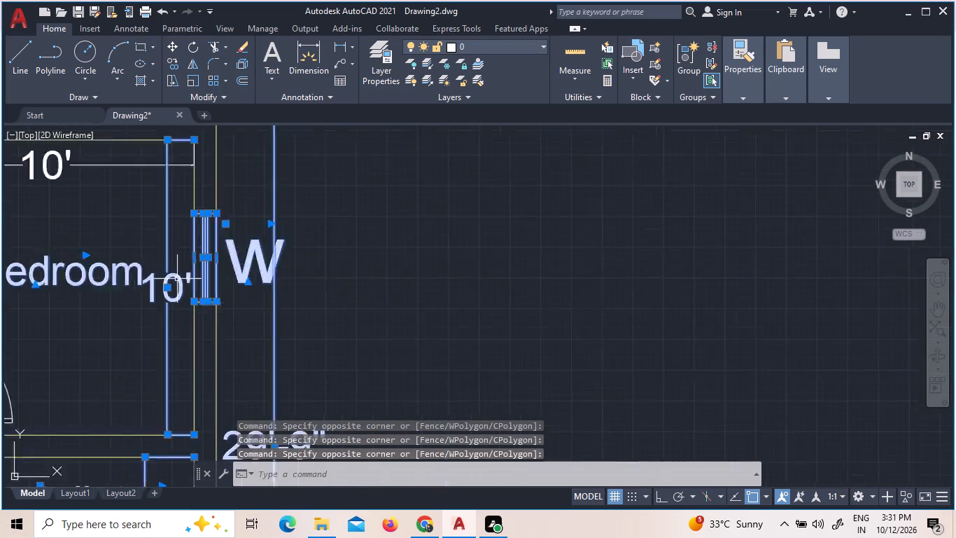
scroll(202, 287, "down", 3)
scroll(148, 228, "up", 4)
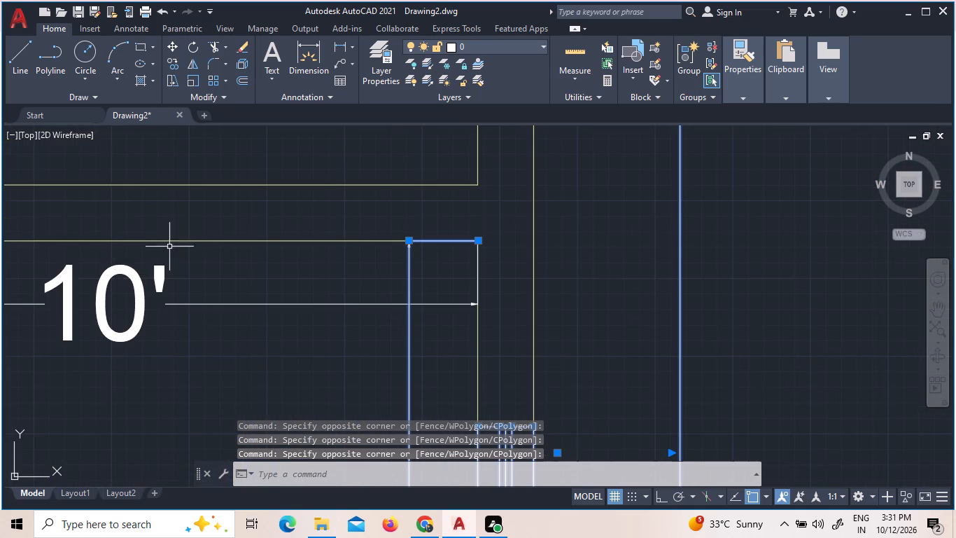
left_click_drag(218, 319, 209, 314)
left_click(97, 284)
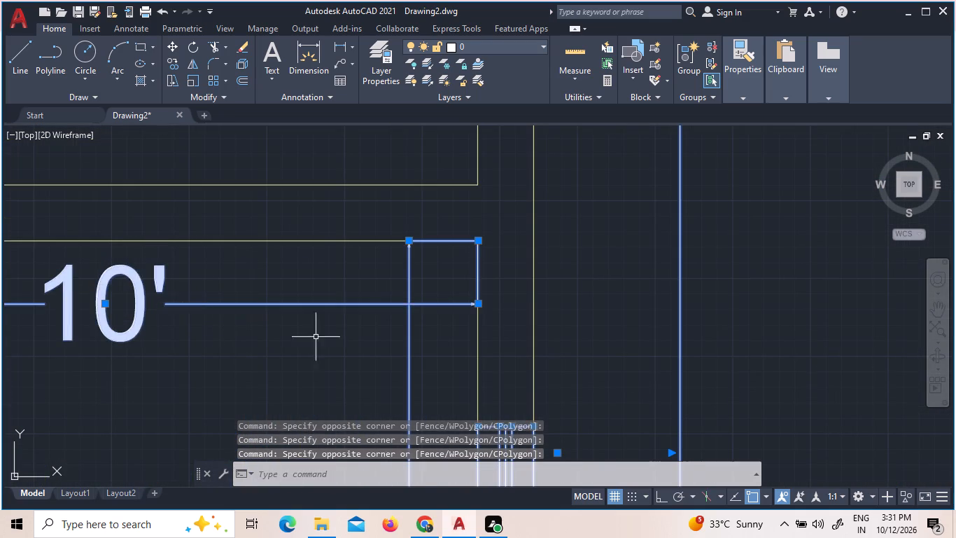
scroll(335, 341, "down", 5)
scroll(296, 417, "up", 3)
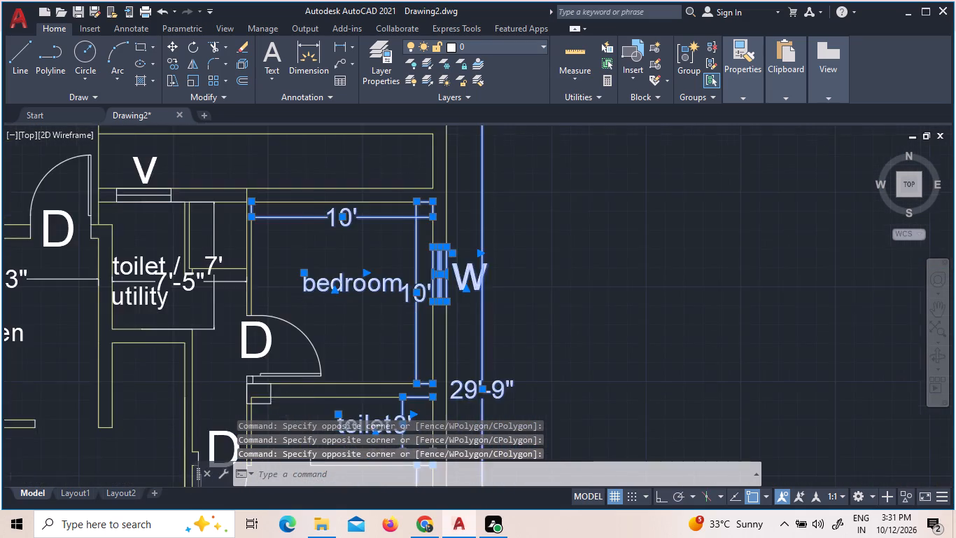
left_click_drag(360, 361, 258, 328)
left_click(153, 297)
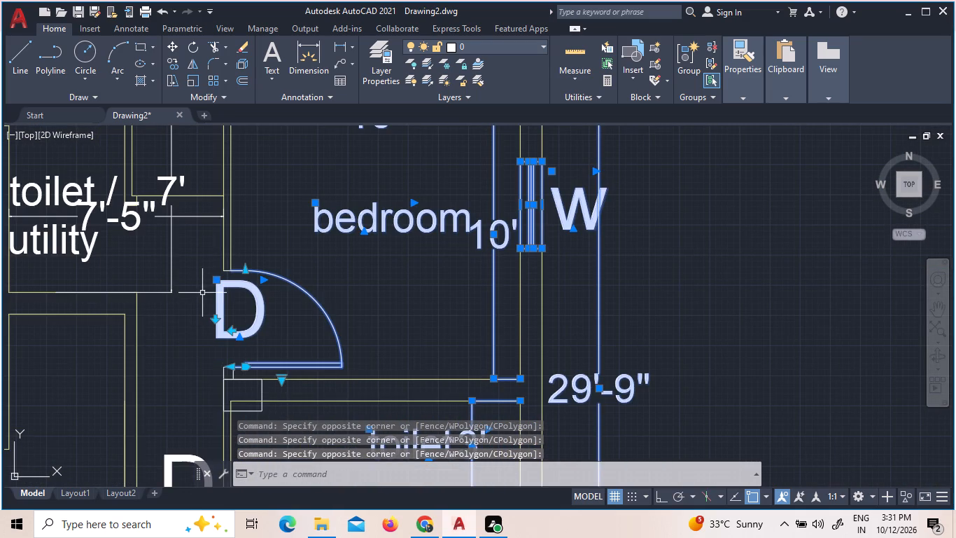
Add the toilet / utility label and its 7' and 7'-5" dimensions beside the northeast bedroom to the selection.
left_click(202, 297)
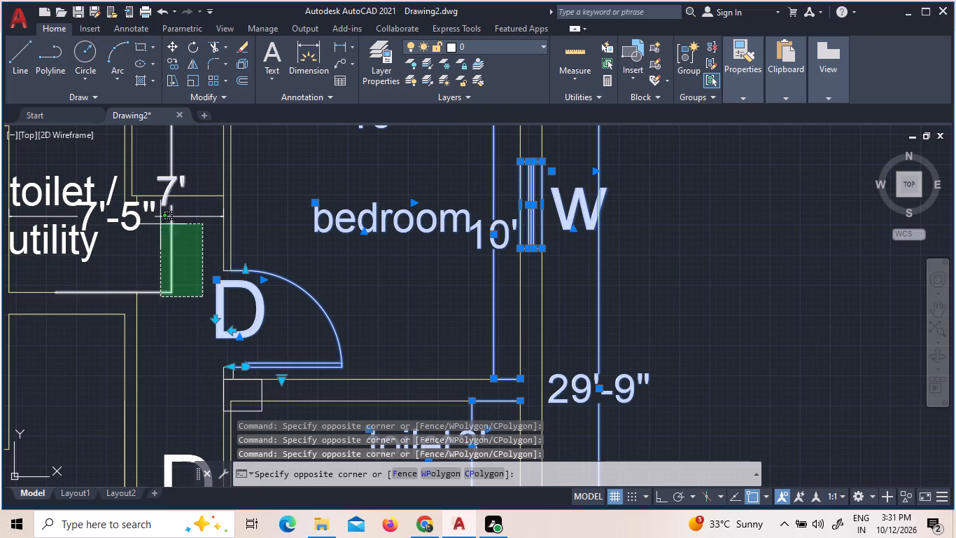
left_click(153, 206)
scroll(188, 270, "down", 2)
scroll(150, 268, "up", 2)
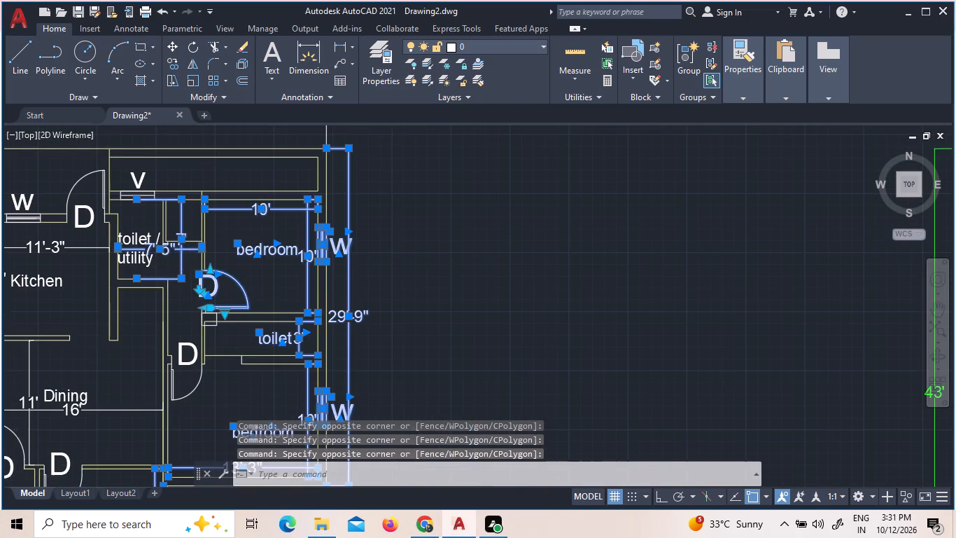
scroll(149, 268, "up", 1)
left_click(148, 254)
Add the ventilator symbol and V label above the northern toilet / utility room to the selection.
scroll(167, 258, "down", 3)
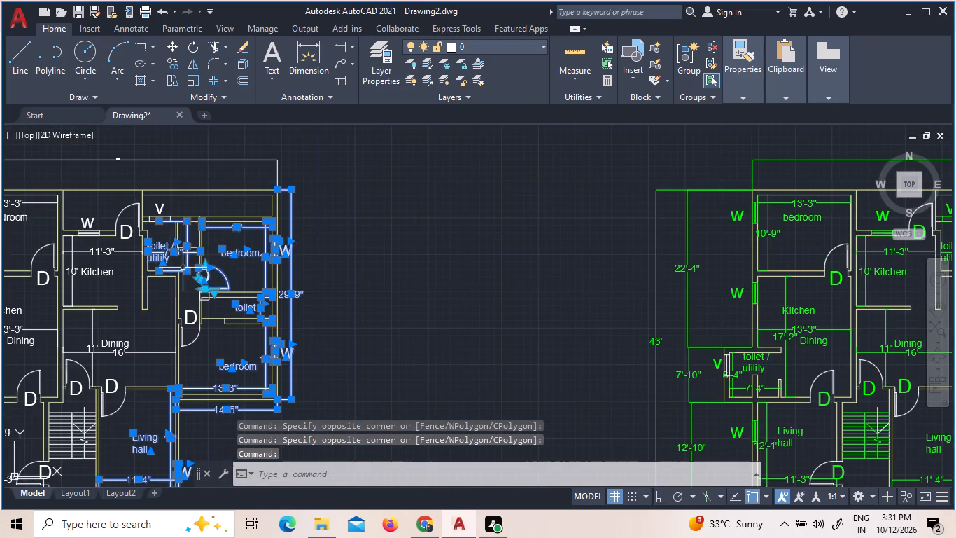
scroll(167, 215, "up", 1)
scroll(105, 166, "up", 2)
scroll(202, 233, "up", 1)
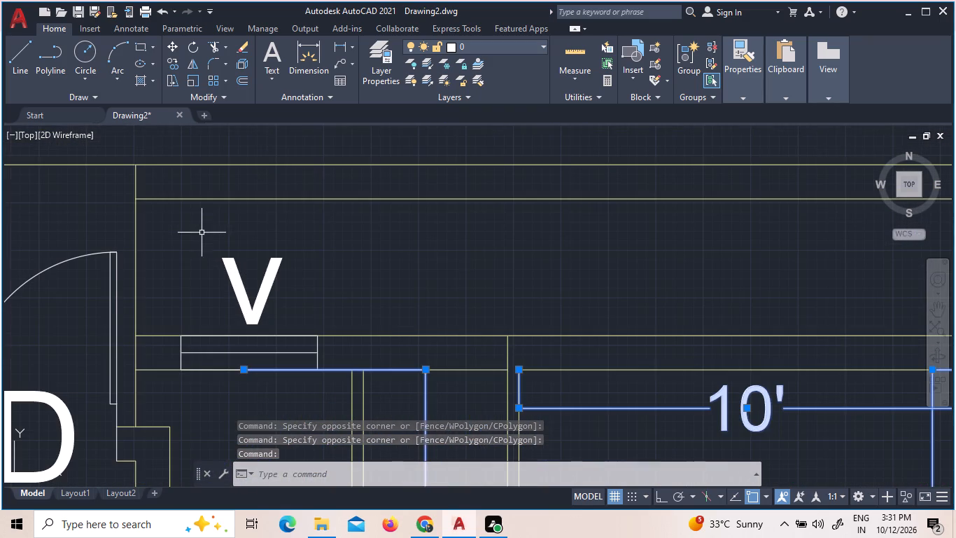
left_click(386, 359)
left_click(231, 347)
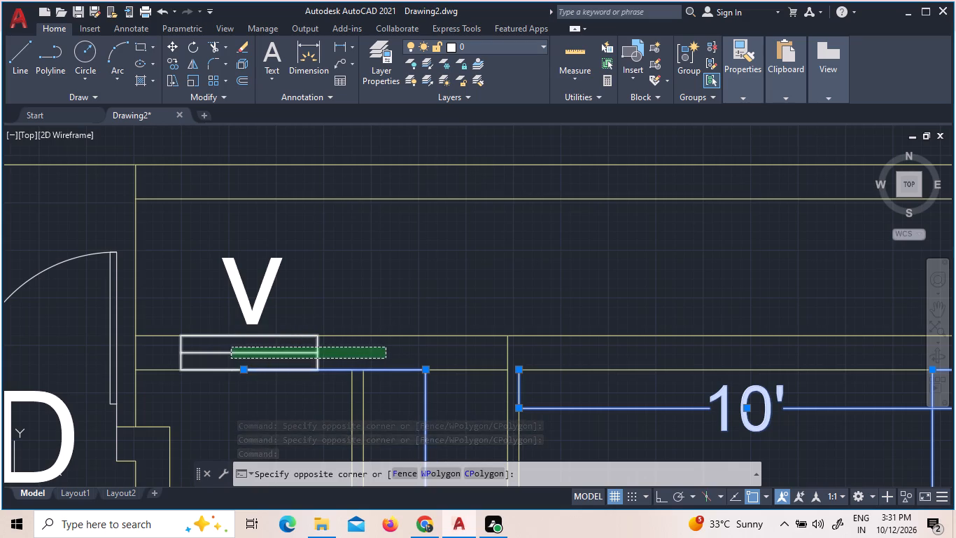
left_click_drag(301, 318, 285, 315)
left_click(236, 282)
Add the door with its D label and the window with its W label on the central kitchen's north side to the selection.
scroll(257, 289, "down", 2)
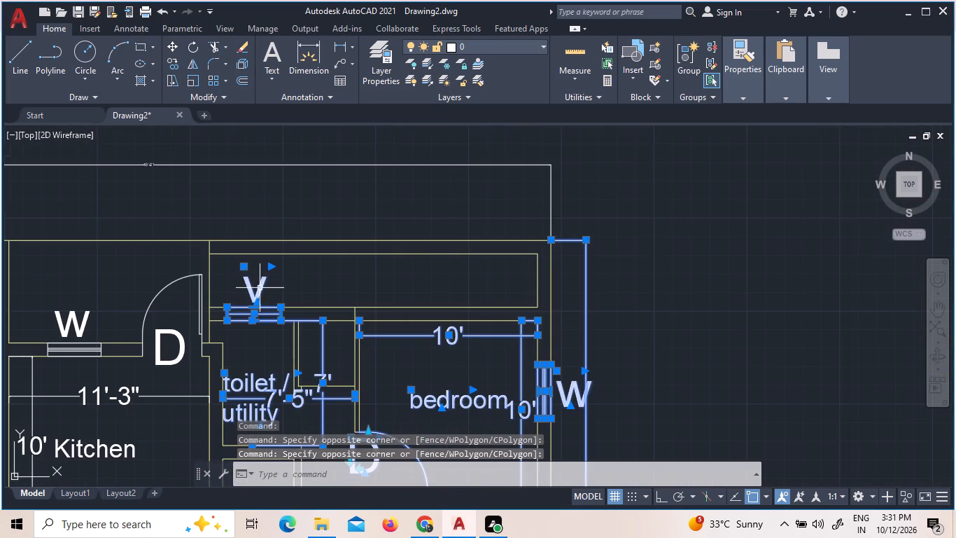
left_click(192, 374)
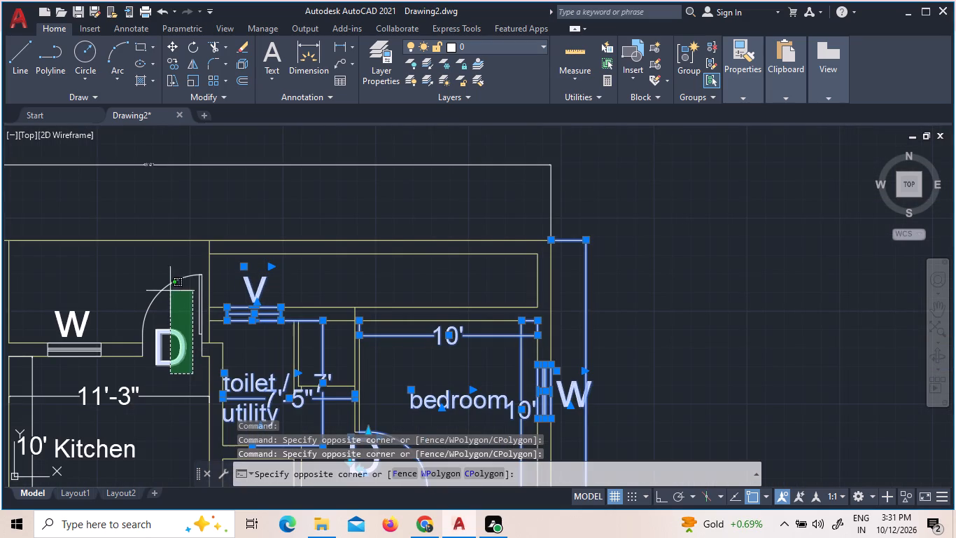
left_click(164, 277)
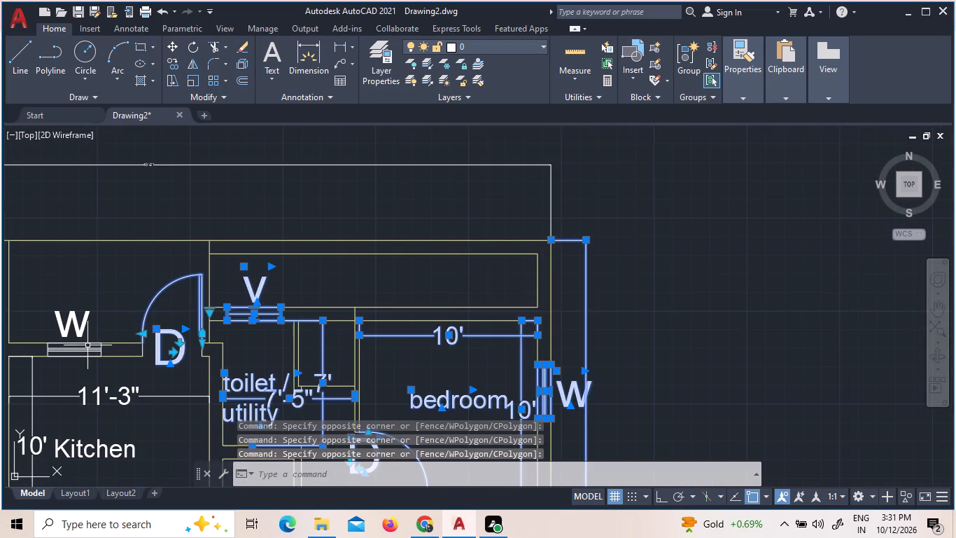
scroll(87, 346, "up", 4)
left_click_drag(244, 375, 214, 375)
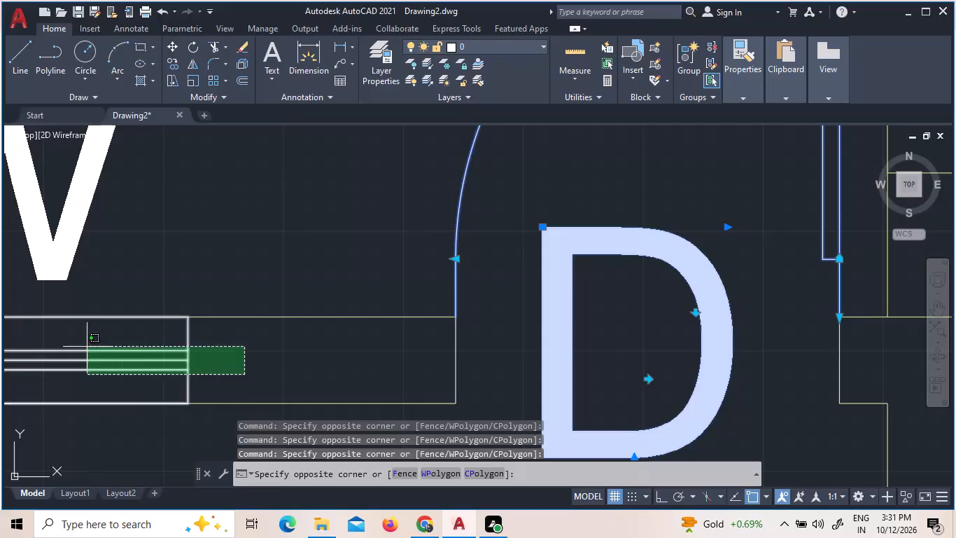
left_click(82, 345)
left_click_drag(83, 287, 59, 270)
left_click(0, 193)
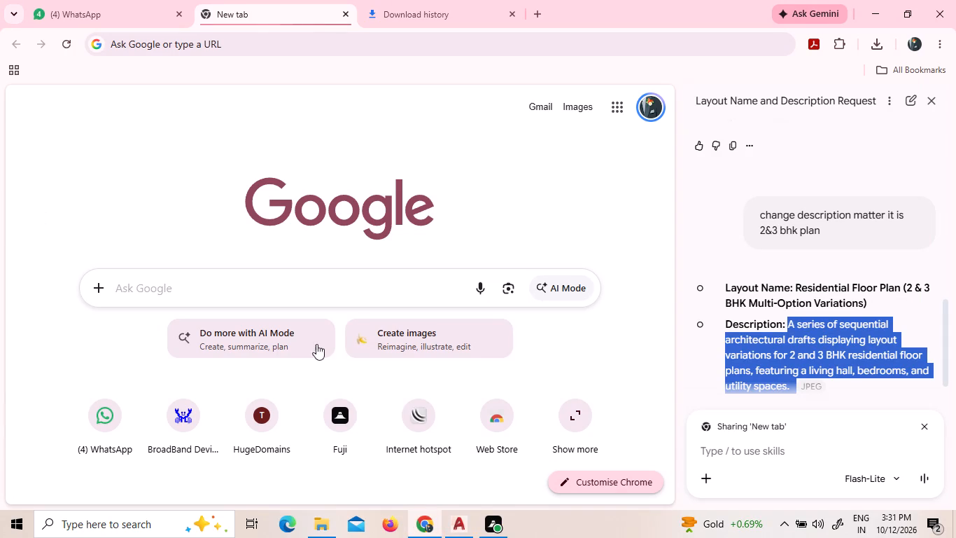
left_click(450, 520)
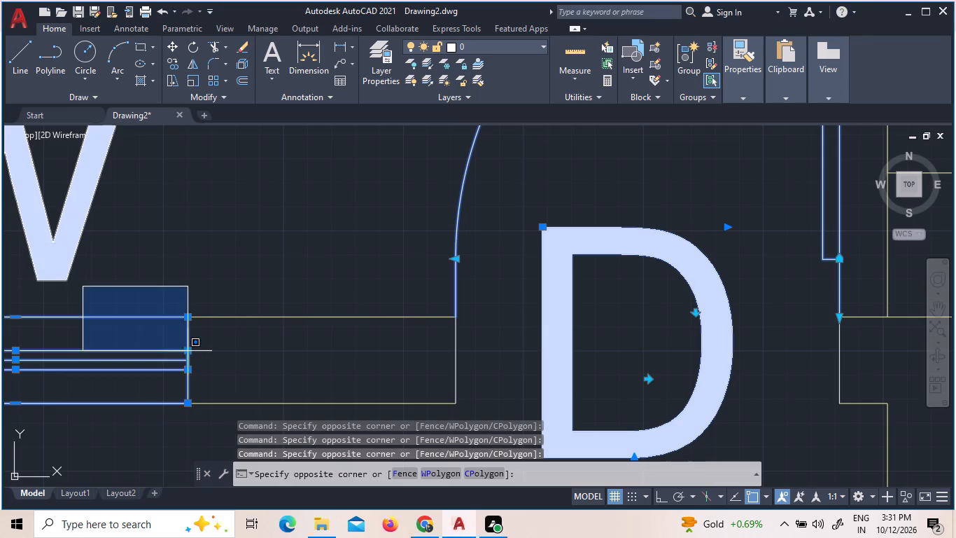
left_click(27, 194)
Add the central Kitchen label and its 10' and 11'-3" dimensions to the selection.
scroll(162, 184, "down", 4)
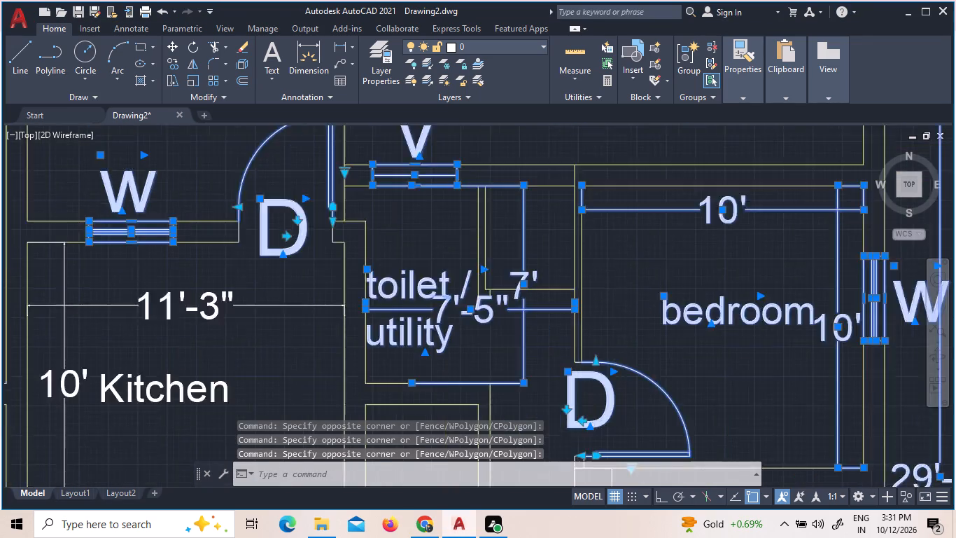
left_click_drag(209, 348, 166, 342)
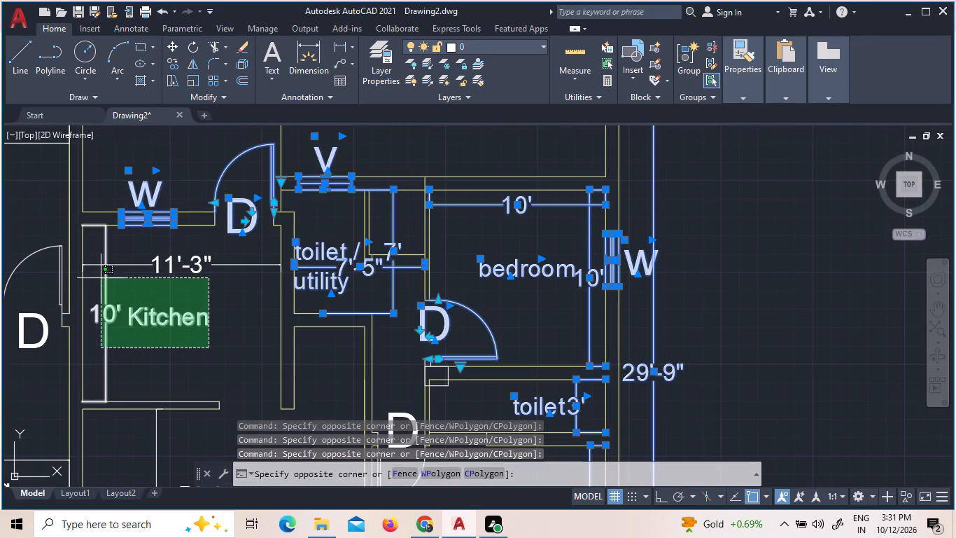
left_click(93, 259)
Add the southeast bedroom's door, beside the toilet, and its D label to the selection.
scroll(130, 284, "down", 4)
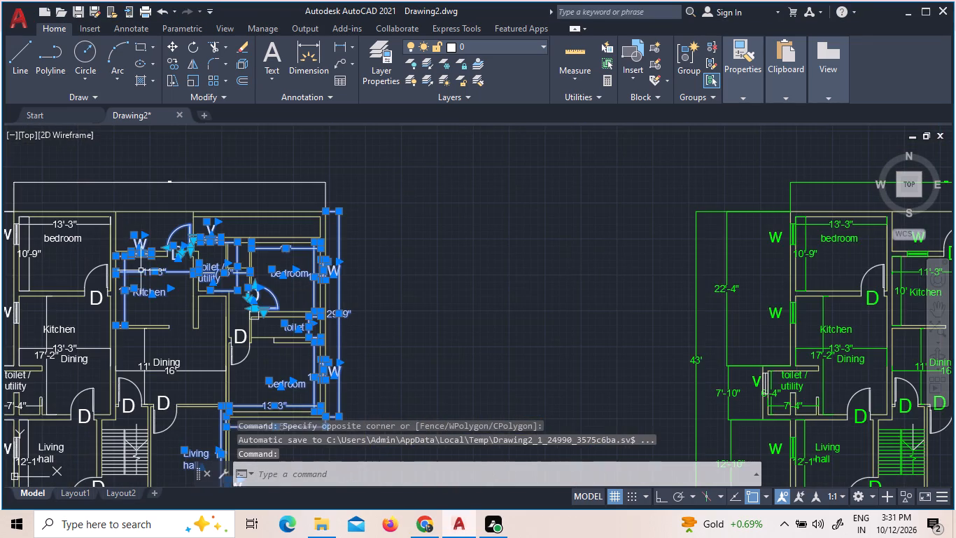
scroll(244, 355, "up", 2)
left_click_drag(271, 375, 234, 372)
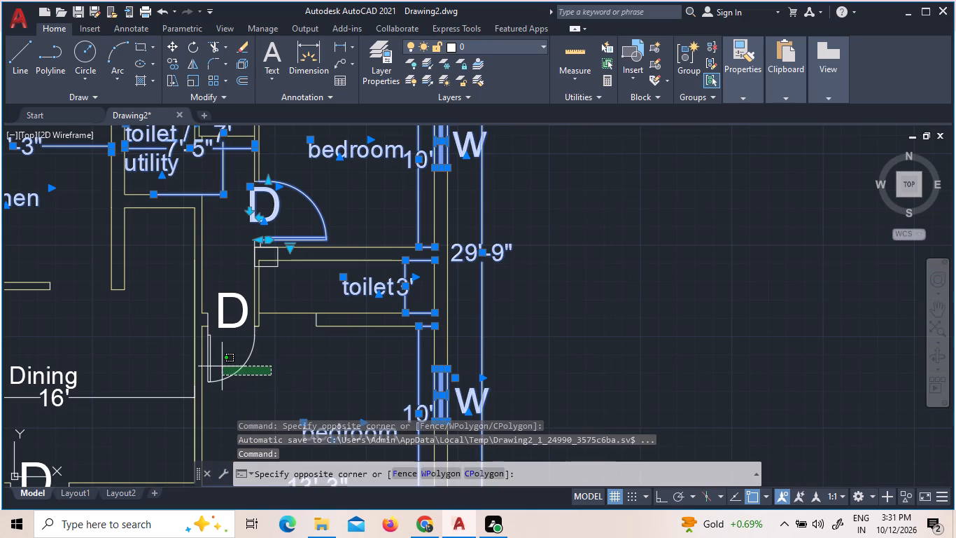
left_click(220, 362)
left_click(249, 337)
left_click_drag(230, 284, 234, 293)
Add the Dining label and 16' dimension south of the central kitchen to the selection, and keep the drawing window maximized.
left_click(132, 405)
left_click_drag(1, 357, 58, 364)
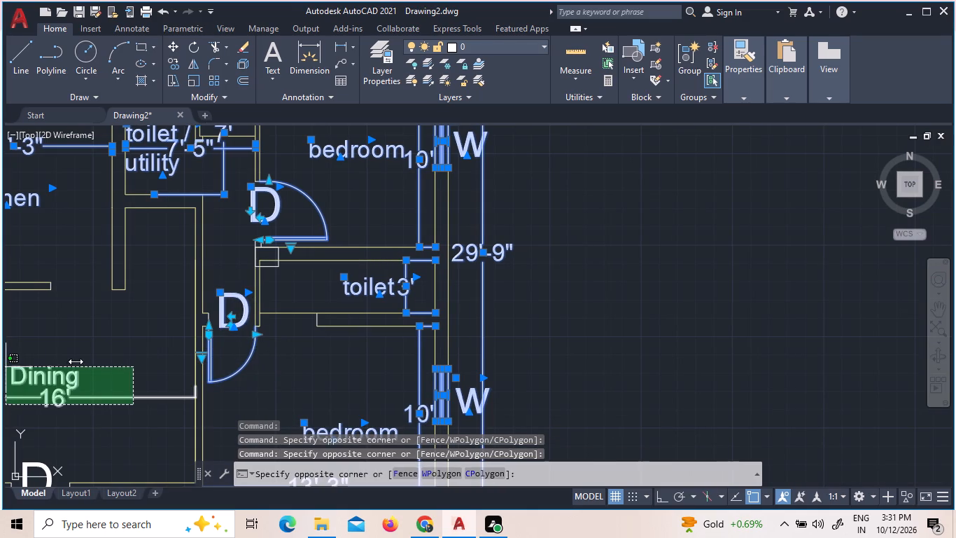
left_click(57, 357)
scroll(93, 345, "down", 2)
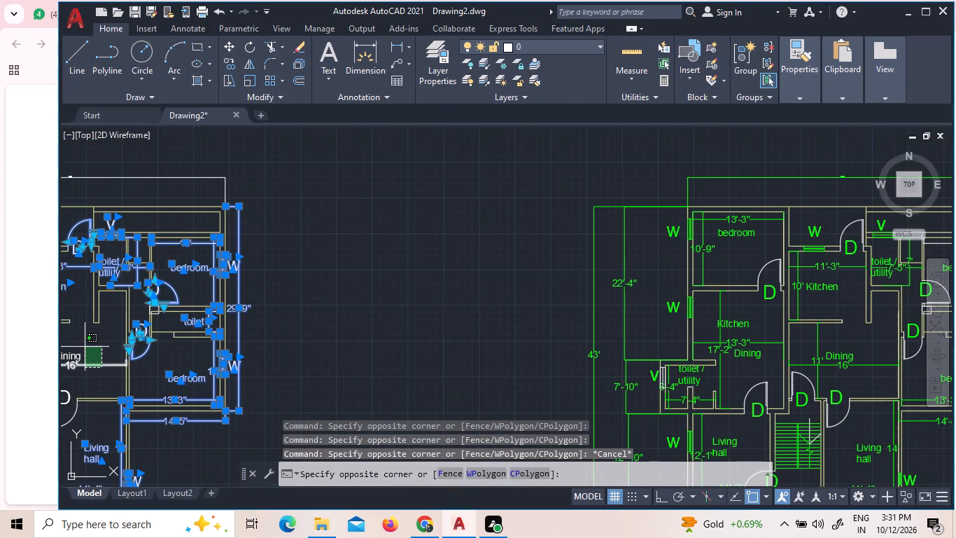
left_click(71, 345)
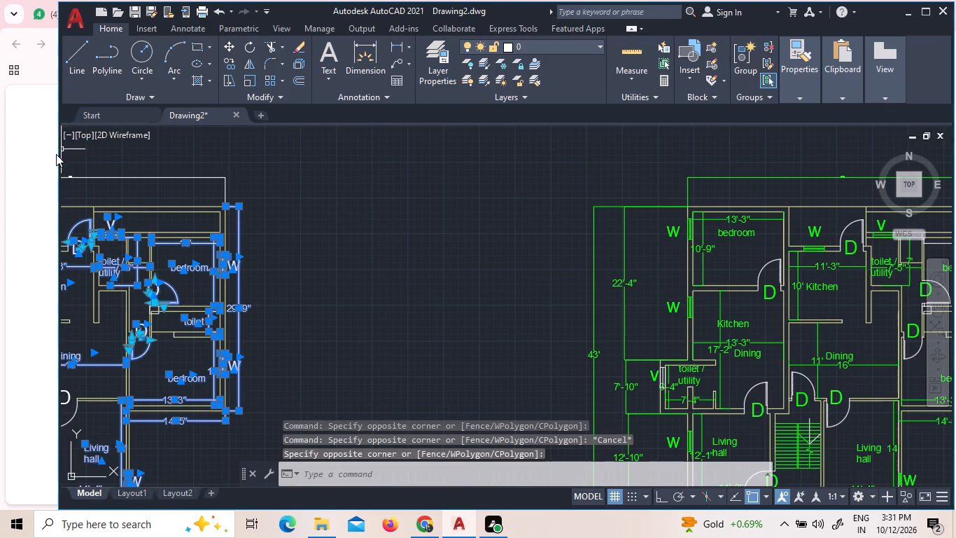
left_click(927, 11)
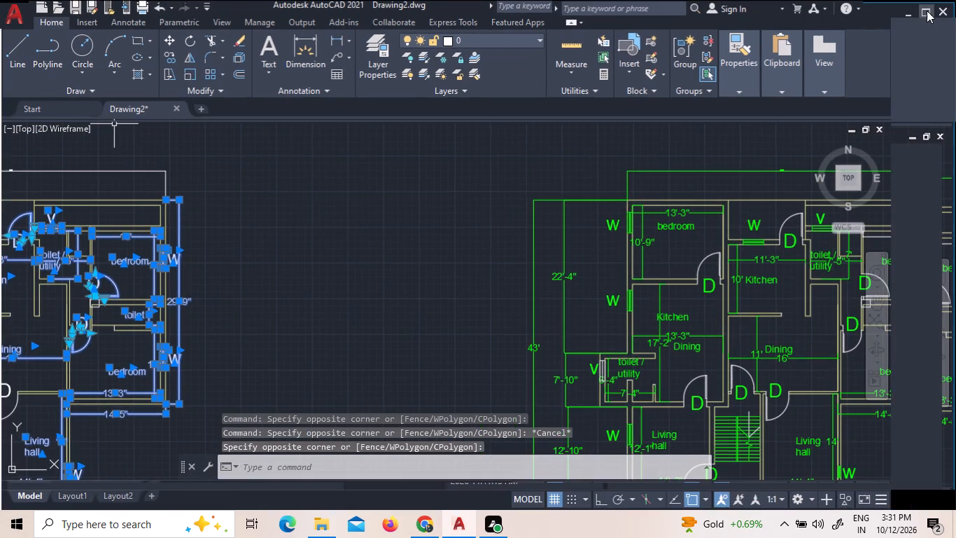
Add the two doors with D labels just north of the staircase and the stair's direction line to the selection.
scroll(356, 244, "down", 3)
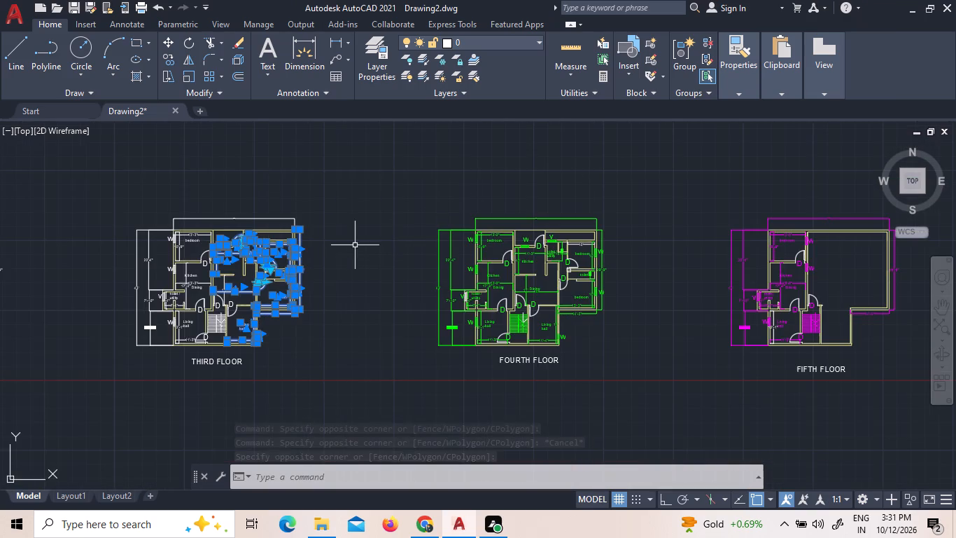
scroll(174, 303, "up", 3)
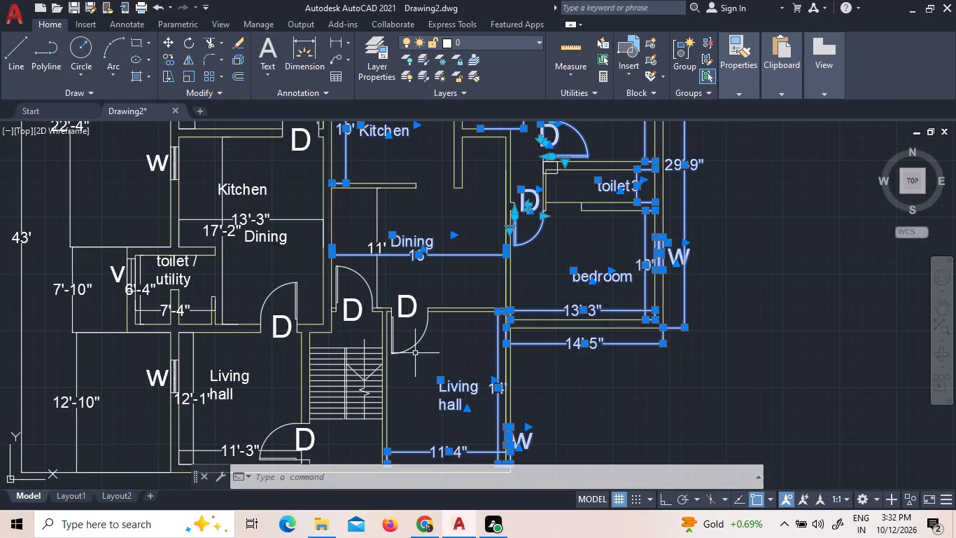
left_click(430, 366)
left_click(409, 317)
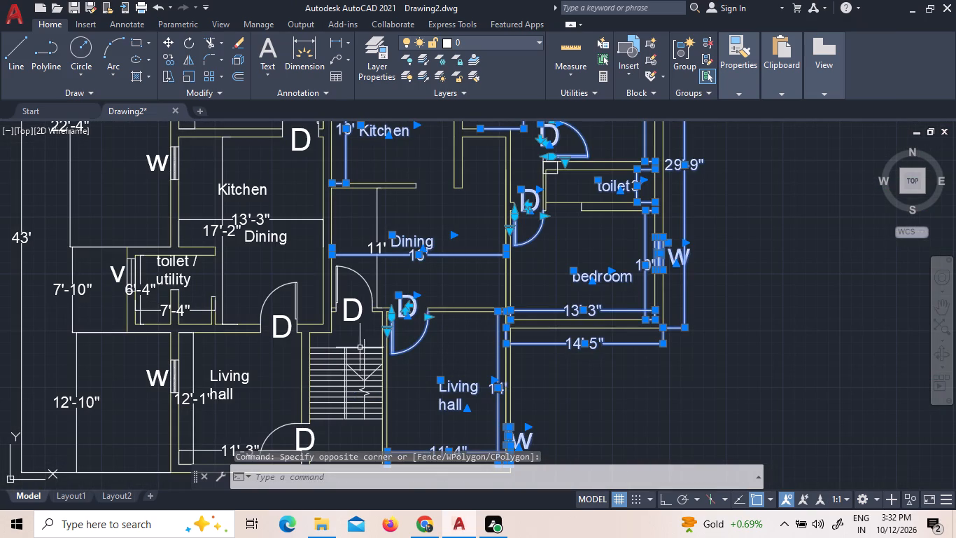
left_click_drag(364, 338, 363, 329)
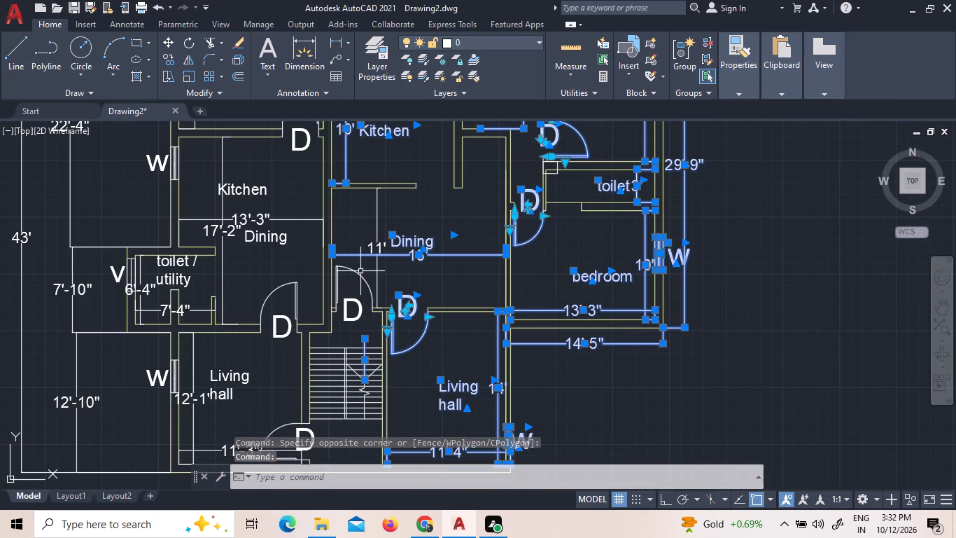
left_click(366, 265)
left_click(350, 312)
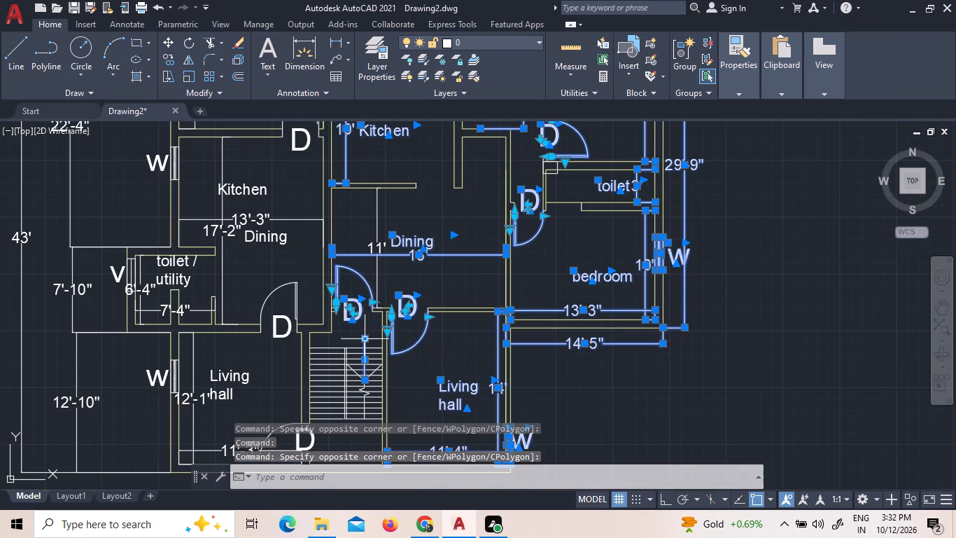
Add the staircase's treads, centre rail lines and break line to the selection.
scroll(370, 343, "down", 3)
scroll(360, 392, "up", 4)
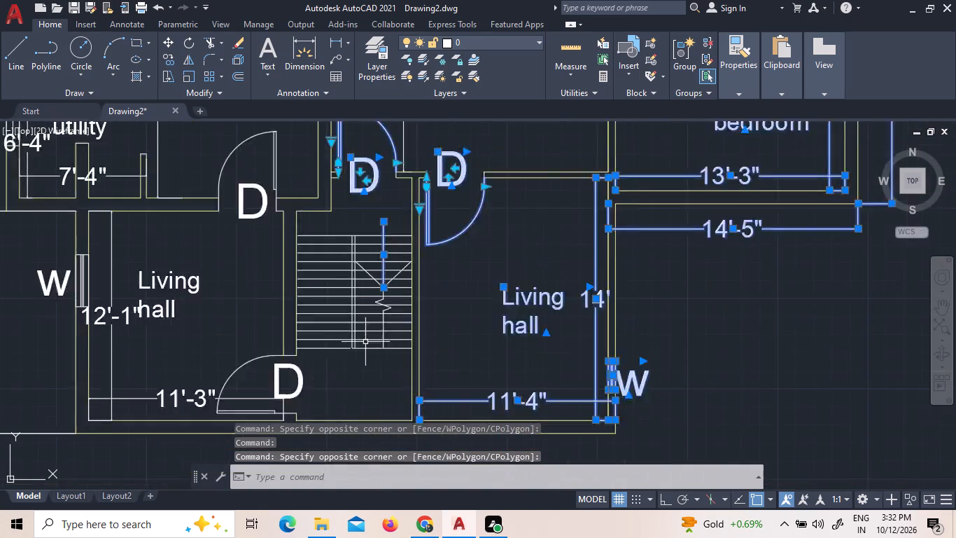
left_click(385, 370)
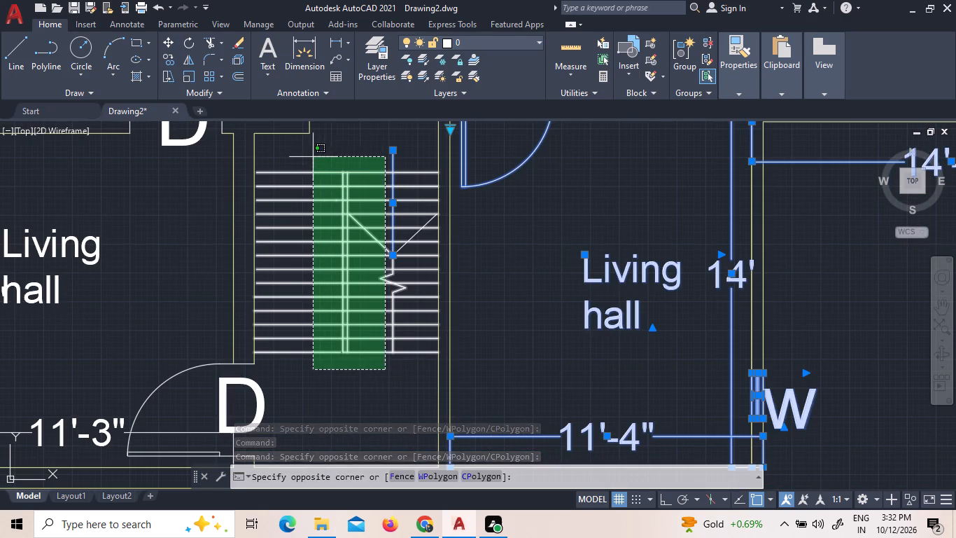
left_click(309, 159)
Add the west living hall's southeast door, D label, Living hall label and 11'-3" and 12'-1" dimensions to the selection.
scroll(348, 249, "down", 2)
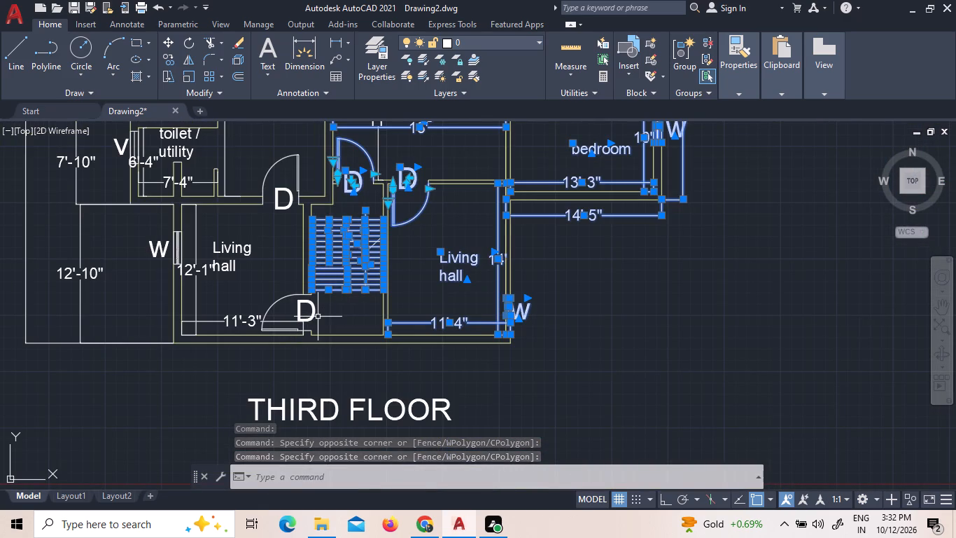
left_click_drag(318, 317, 300, 314)
left_click(253, 302)
left_click_drag(242, 290, 211, 270)
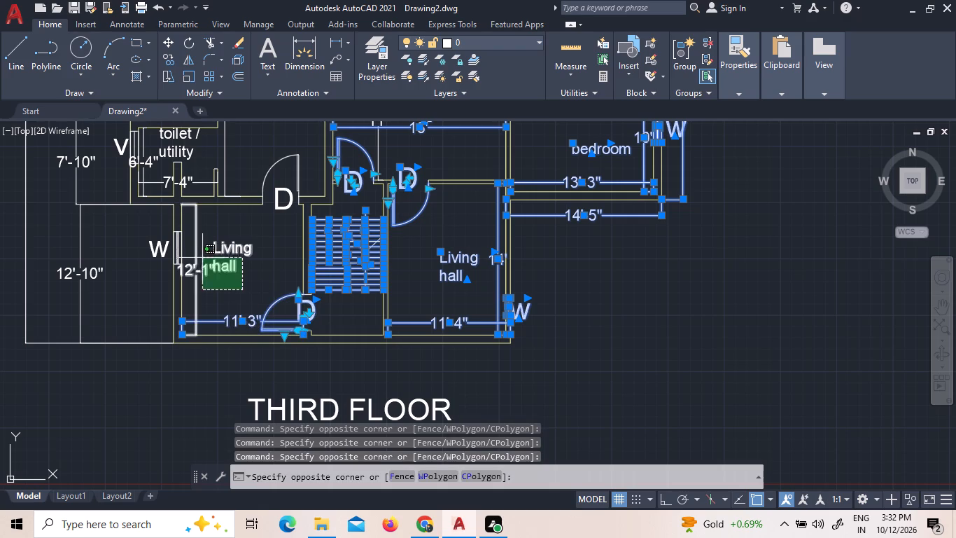
left_click(194, 236)
Add the window and W label on the west living hall's outer wall to the selection.
scroll(178, 254, "up", 3)
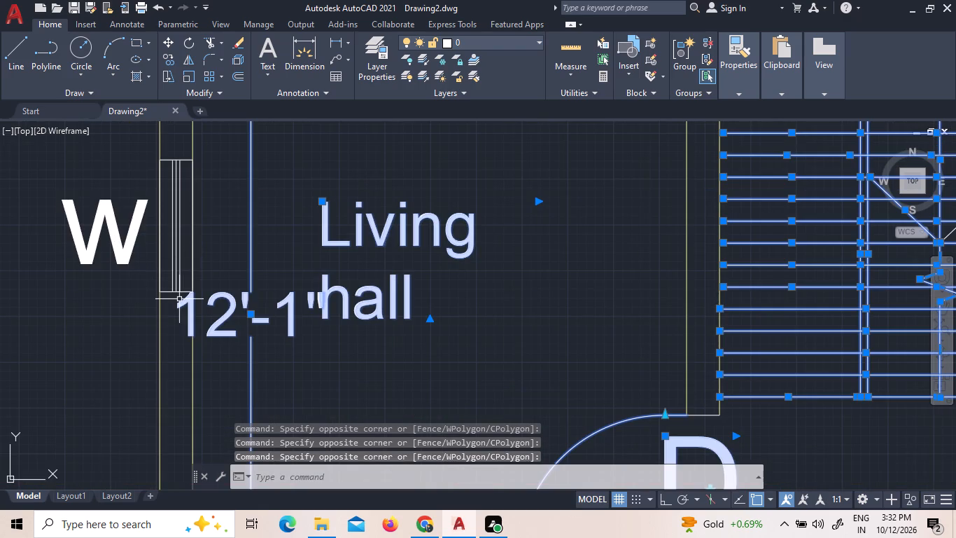
left_click(181, 296)
left_click(167, 266)
scroll(191, 270, "down", 3)
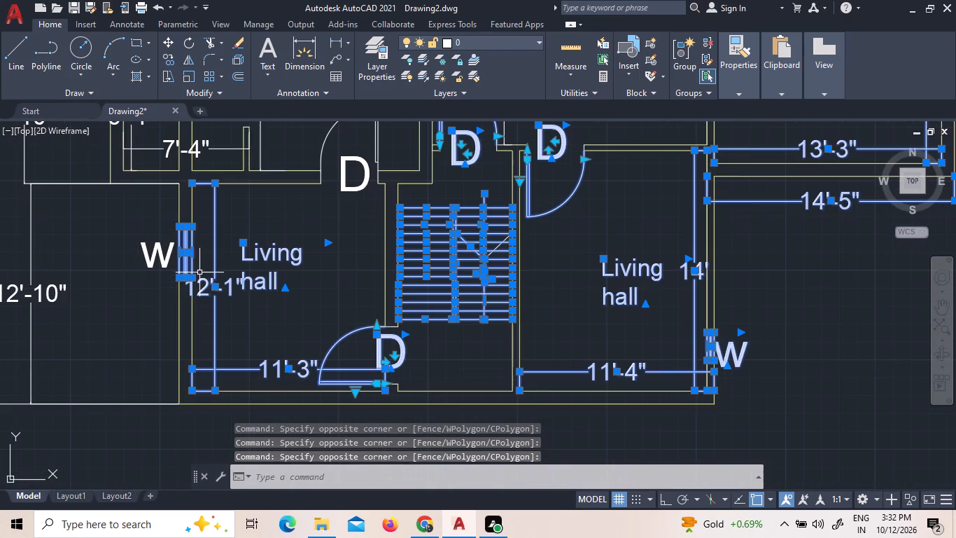
left_click_drag(160, 277, 146, 267)
left_click(104, 221)
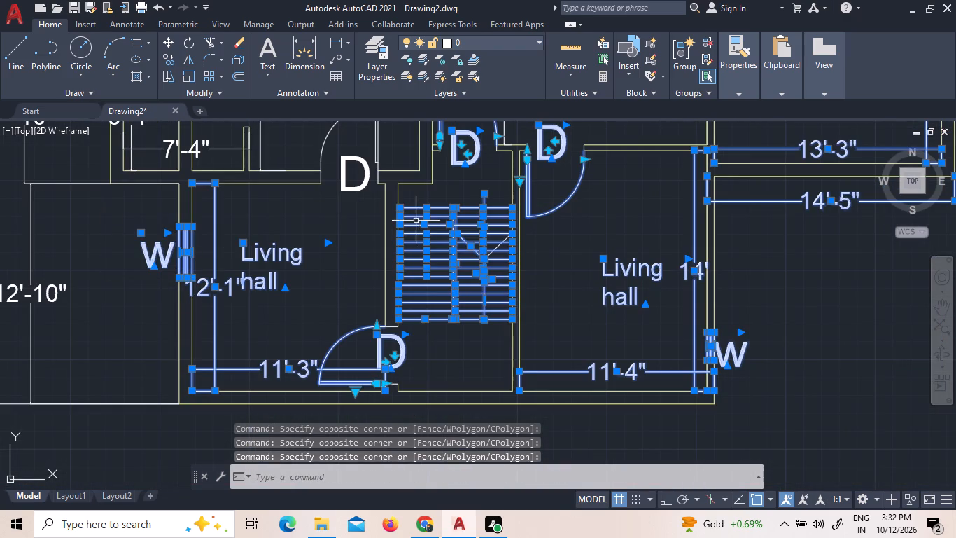
Add the door and D label between the west living hall and the dining area to the selection.
left_click_drag(354, 203, 344, 187)
left_click(329, 160)
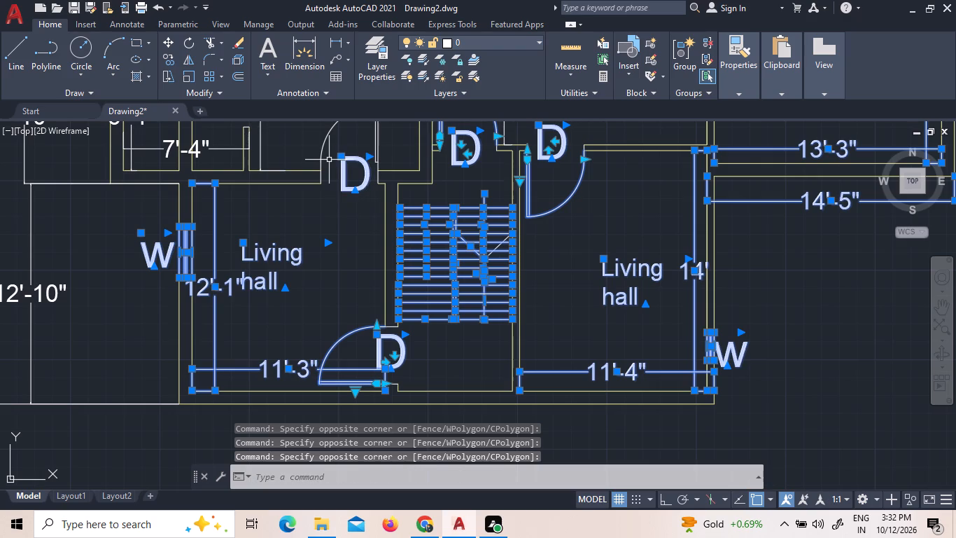
left_click(388, 127)
left_click(344, 129)
Add the west toilet / utility label and its 6'-4" and 7'-4" dimensions to the selection.
scroll(372, 168, "down", 3)
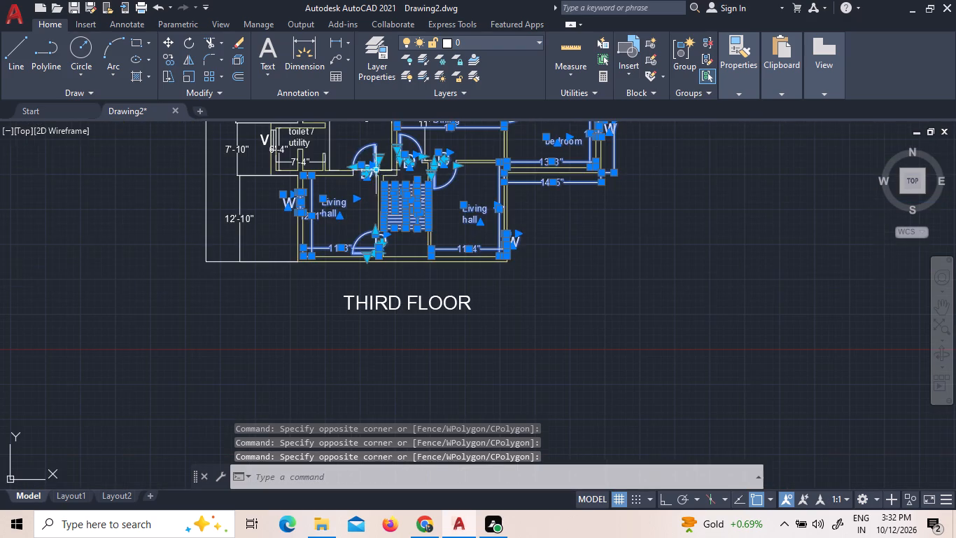
scroll(312, 132, "up", 2)
left_click(257, 214)
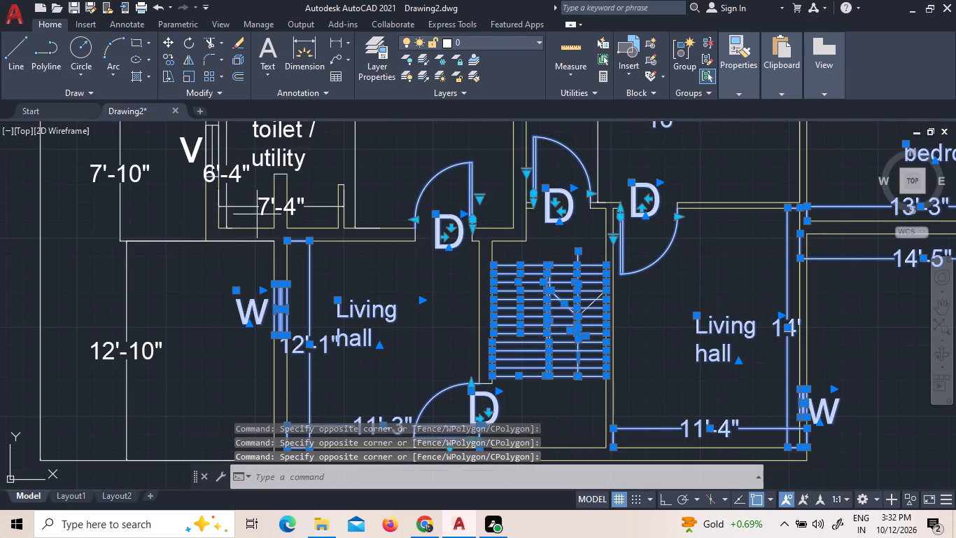
left_click(225, 144)
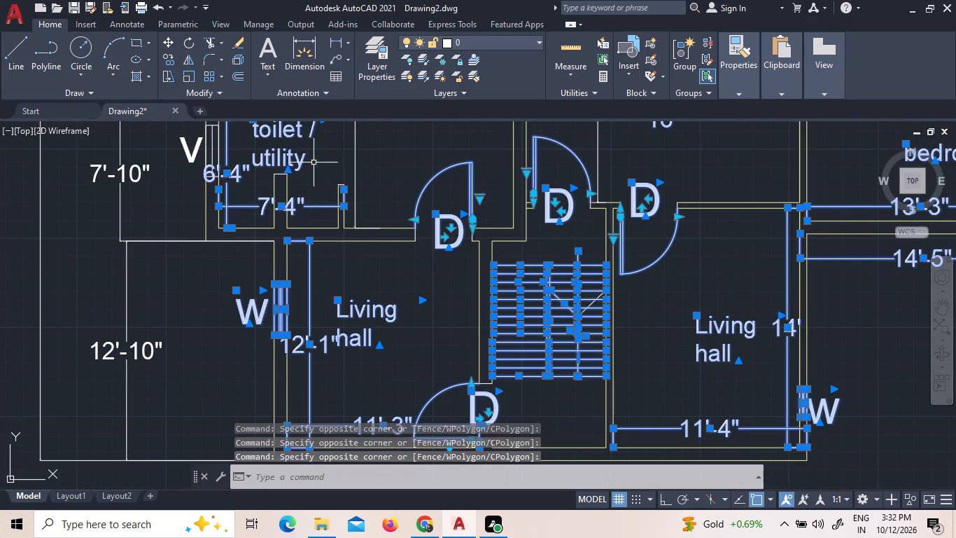
Add the ventilator's centre line and V label on the west toilet / utility's outer wall to the selection.
scroll(347, 173, "down", 3)
scroll(281, 163, "up", 3)
scroll(352, 149, "up", 2)
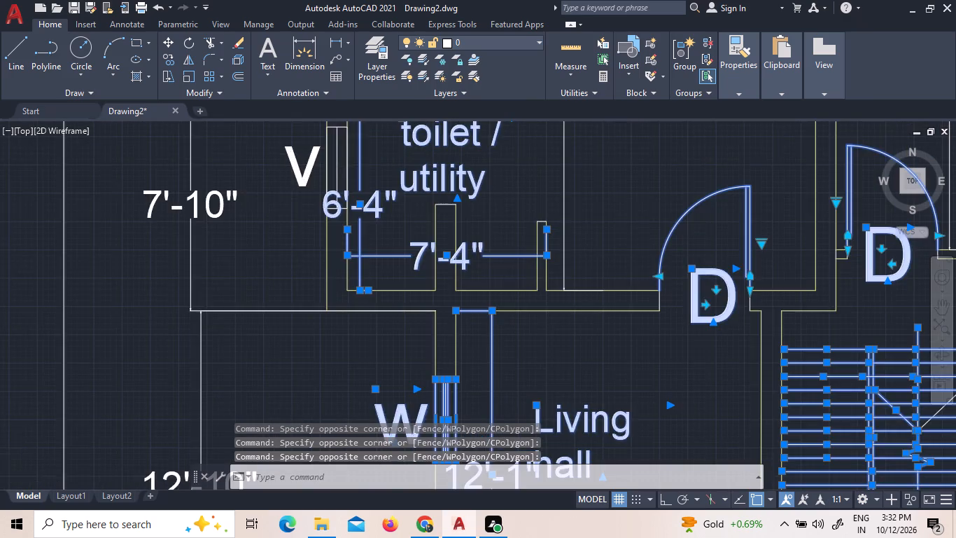
scroll(352, 149, "up", 1)
left_click(316, 226)
left_click(270, 200)
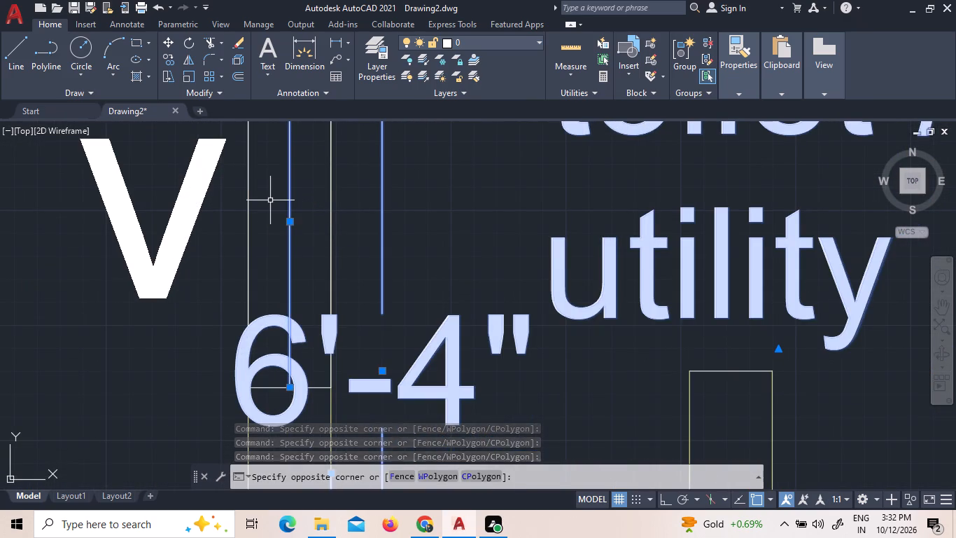
left_click_drag(220, 197, 197, 193)
left_click(148, 178)
Add the west Dining label and its 13'-3" and 17'-2" dimensions to the selection.
scroll(339, 229, "down", 3)
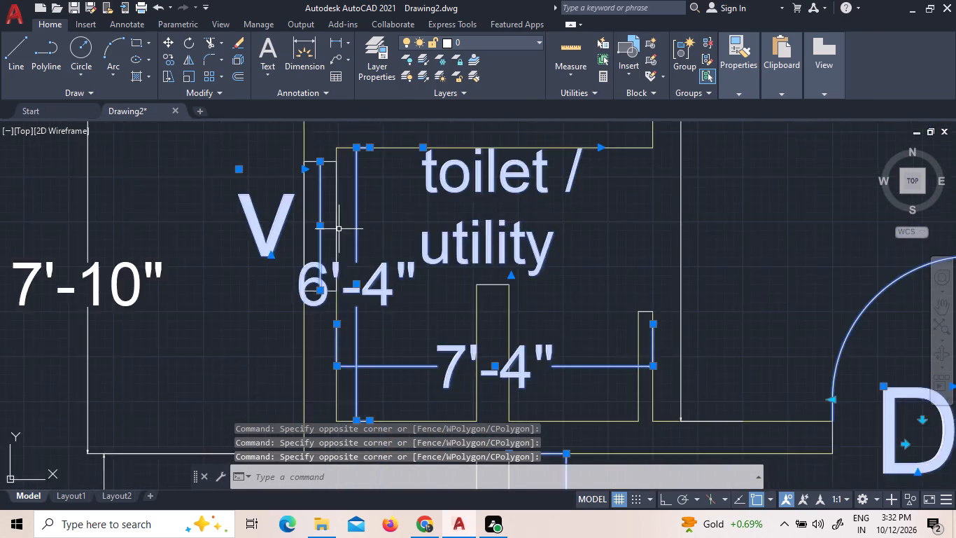
scroll(339, 229, "down", 3)
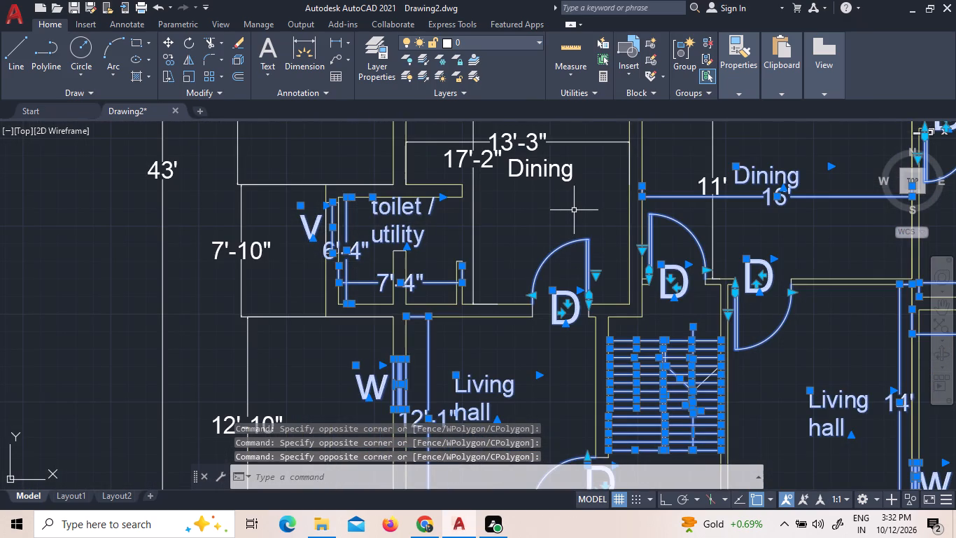
left_click(572, 209)
left_click(467, 134)
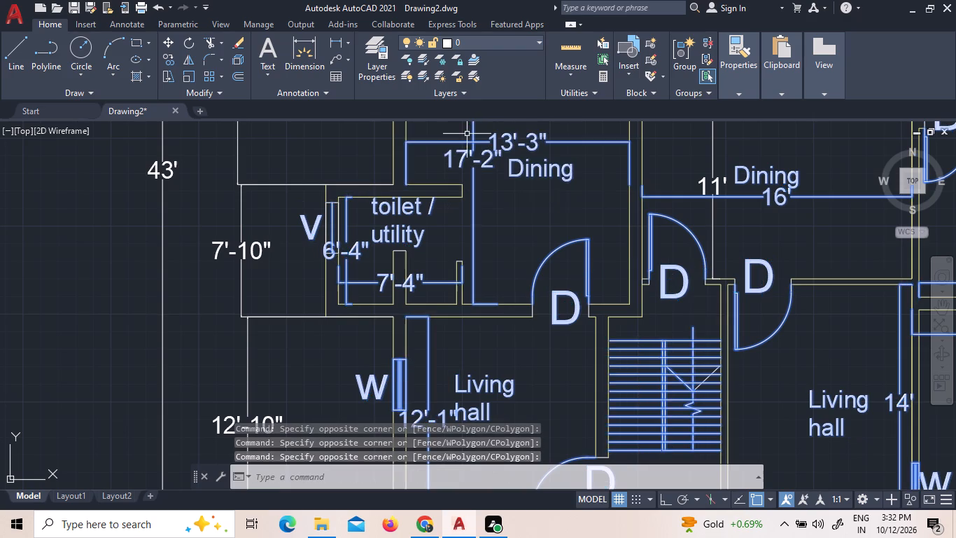
Add the Kitchen label above the west Dining area to the selection.
scroll(498, 177, "down", 5)
scroll(494, 159, "up", 1)
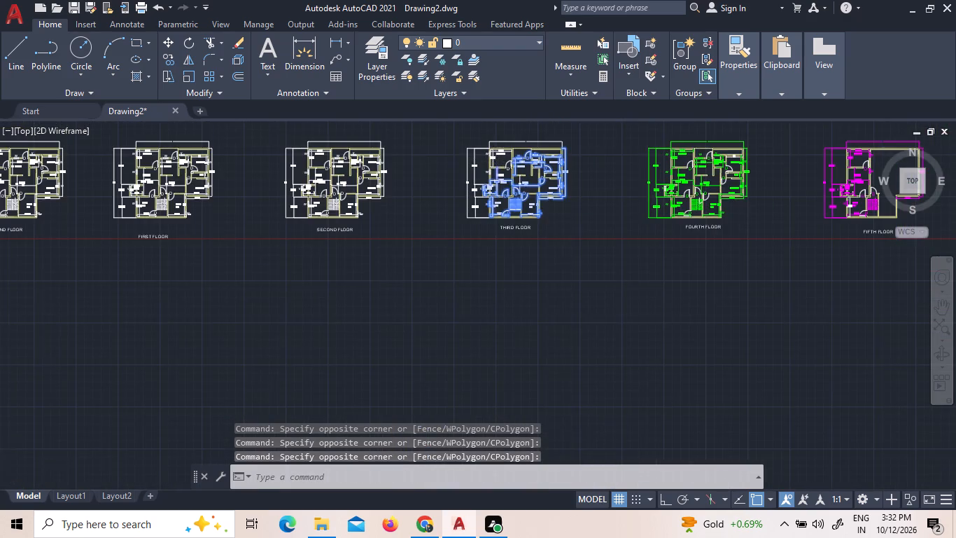
scroll(494, 159, "up", 4)
scroll(480, 298, "up", 2)
left_click(757, 431)
left_click(670, 335)
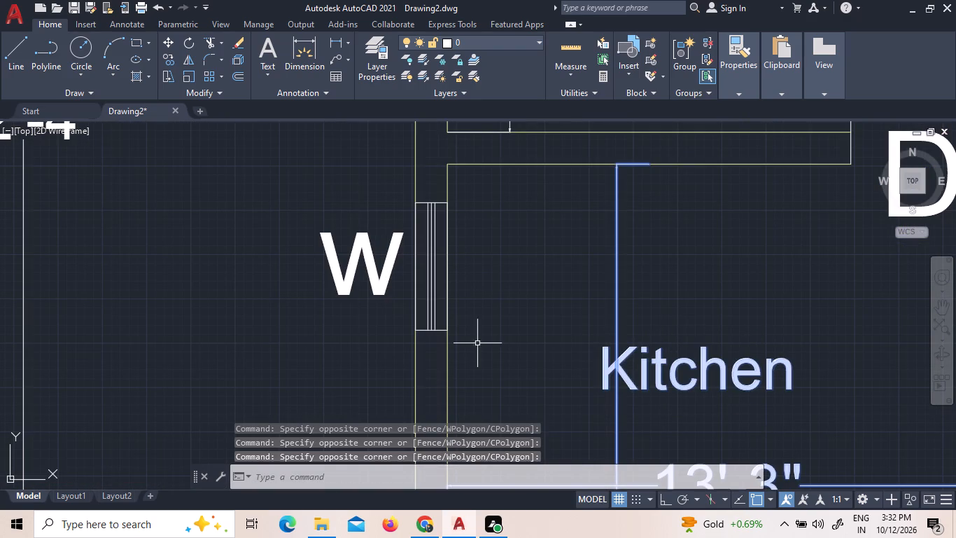
Add the west kitchen's outer-wall window and its W label to the selection.
left_click_drag(388, 317, 386, 308)
left_click(332, 225)
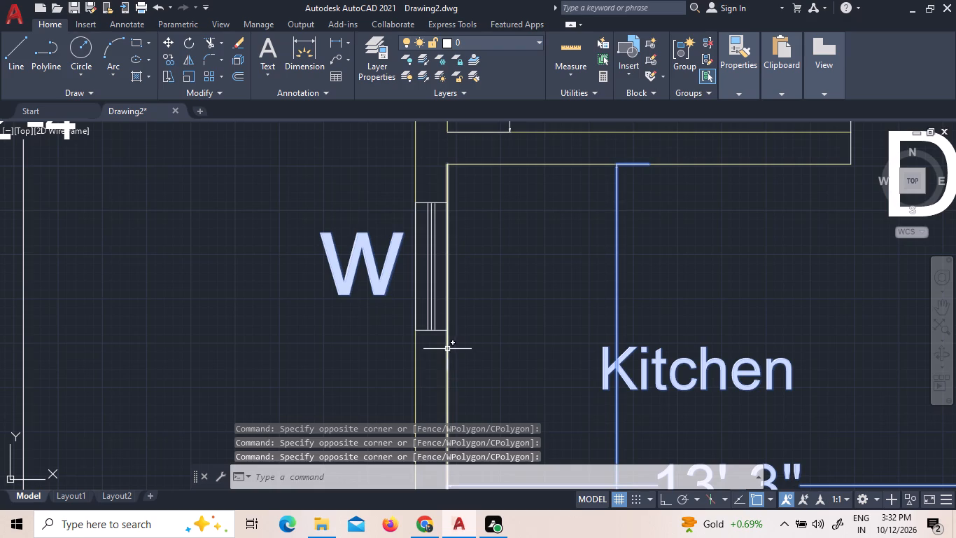
left_click_drag(437, 338, 435, 331)
left_click(425, 317)
Add the door and D label between the west kitchen and the northwest bedroom to the selection.
scroll(462, 323, "down", 3)
left_click(654, 291)
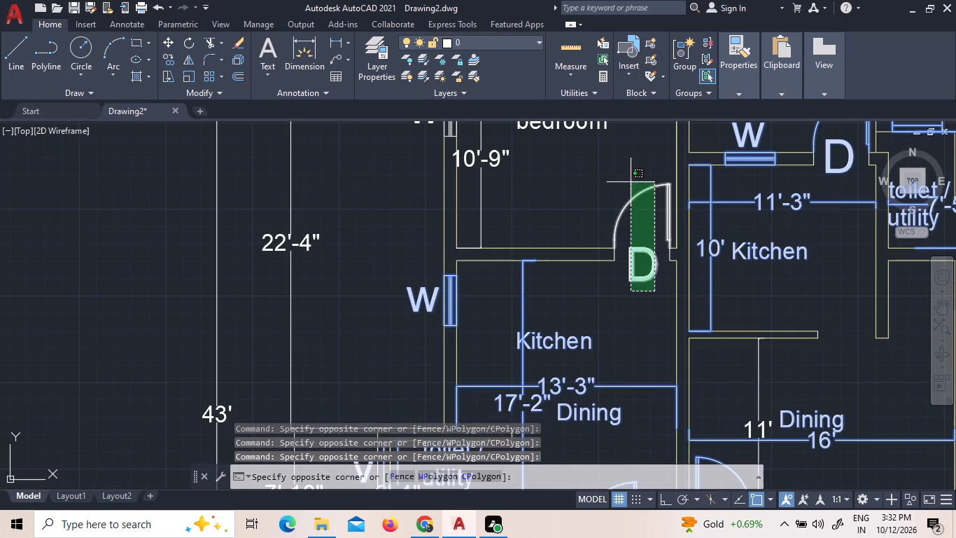
left_click(631, 182)
scroll(668, 243, "down", 2)
Add the northwest bedroom label and its 13'-3" and 10'-9" dimensions to the selection.
scroll(642, 193, "up", 3)
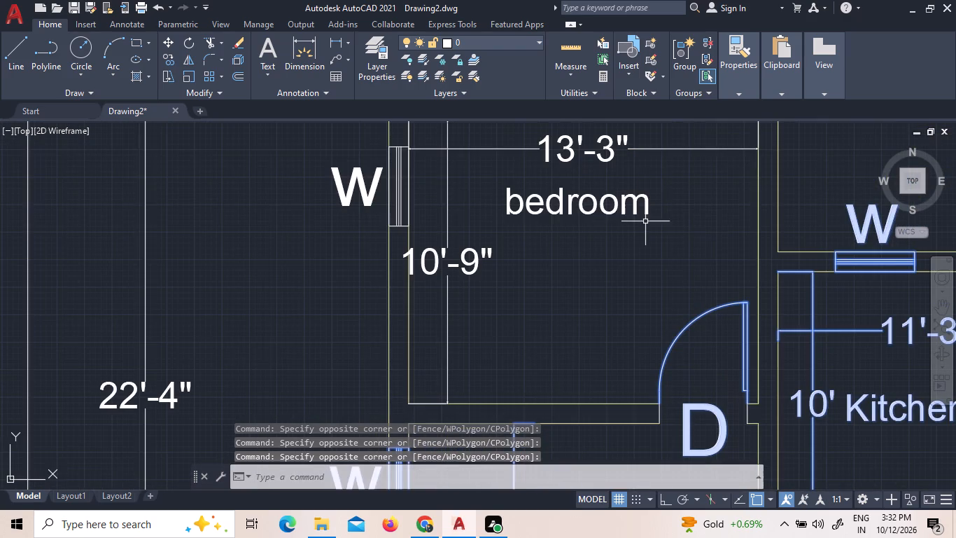
left_click_drag(645, 228, 628, 228)
left_click(431, 142)
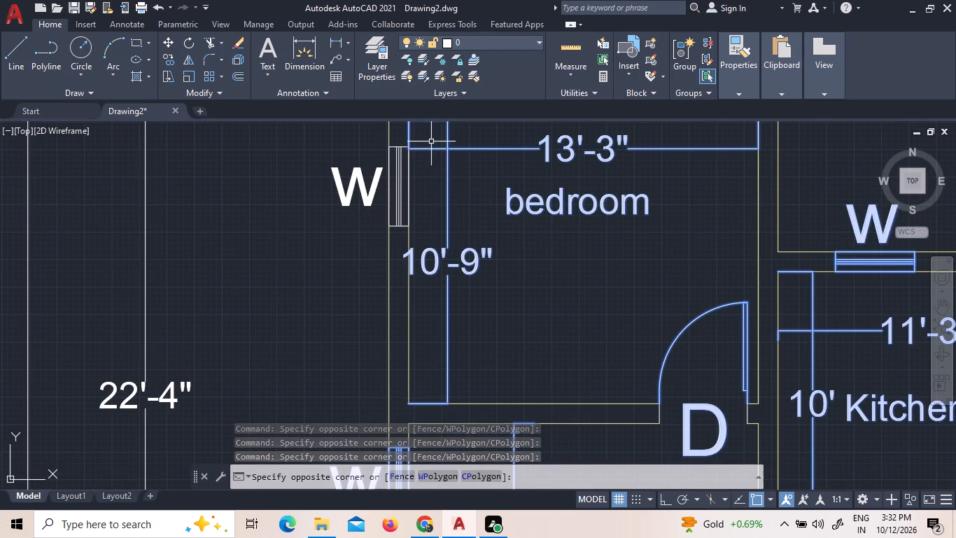
Add the northwest bedroom's outer-wall window and its W label to the selection.
left_click(360, 181)
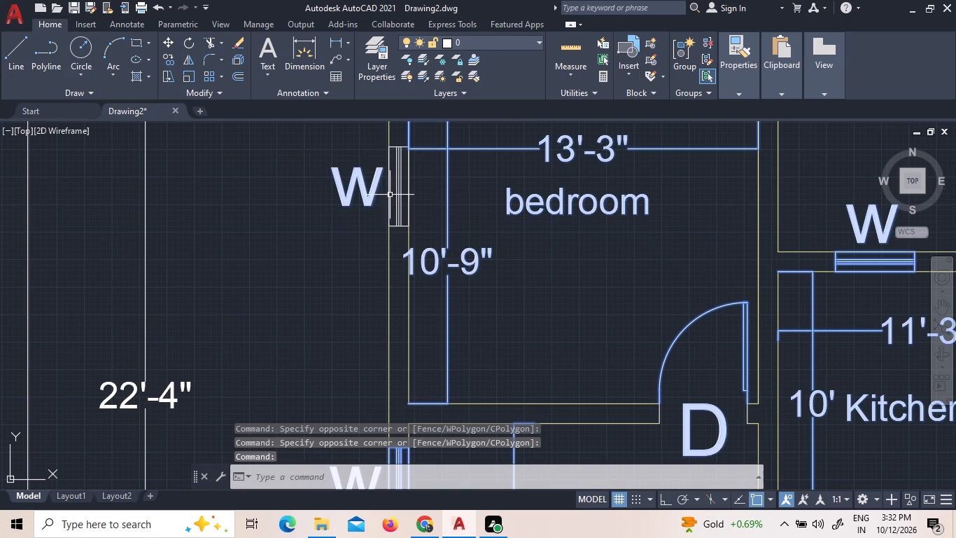
scroll(398, 195, "up", 2)
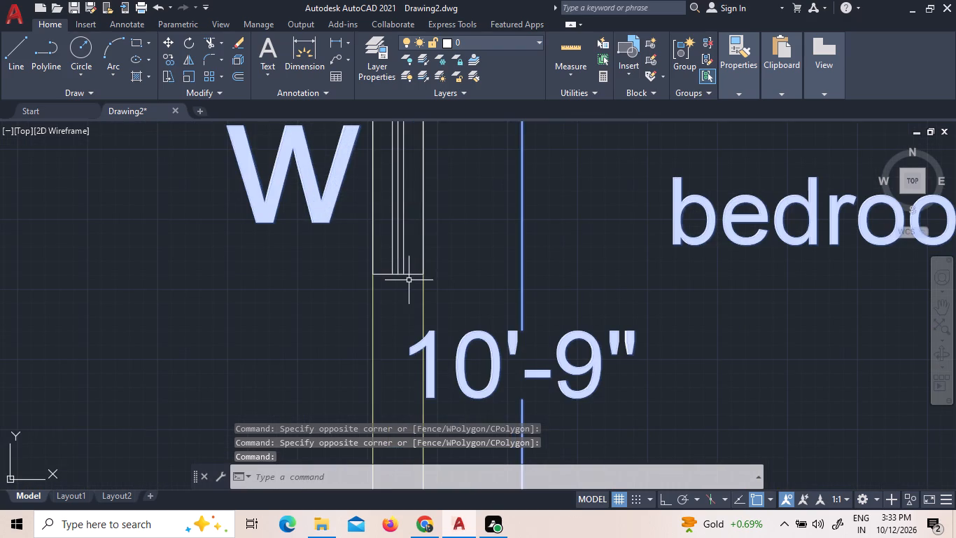
left_click(419, 282)
left_click(388, 257)
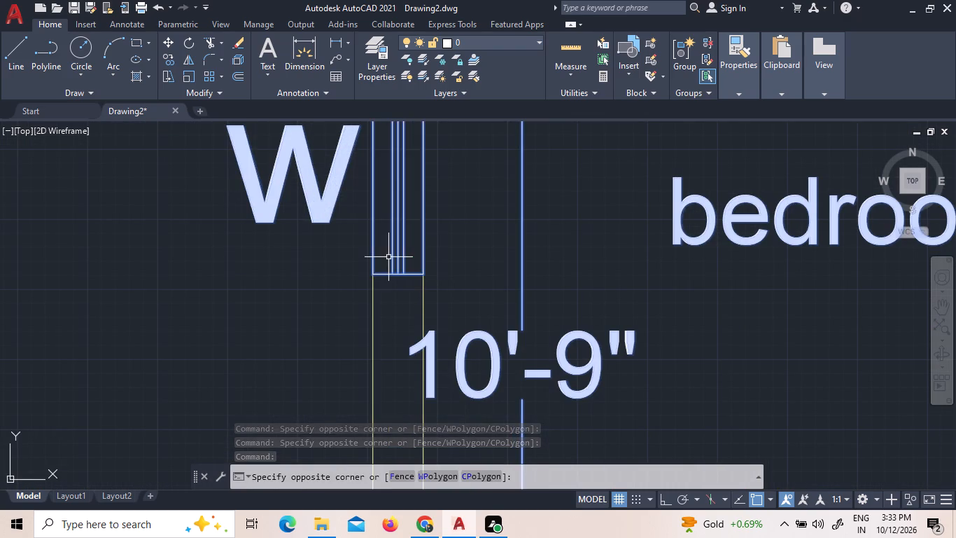
Add the overall north dimension and the west side's 43', 22'-4", 7'-10" and 12'-10" dimensions to the selection.
scroll(386, 258, "down", 6)
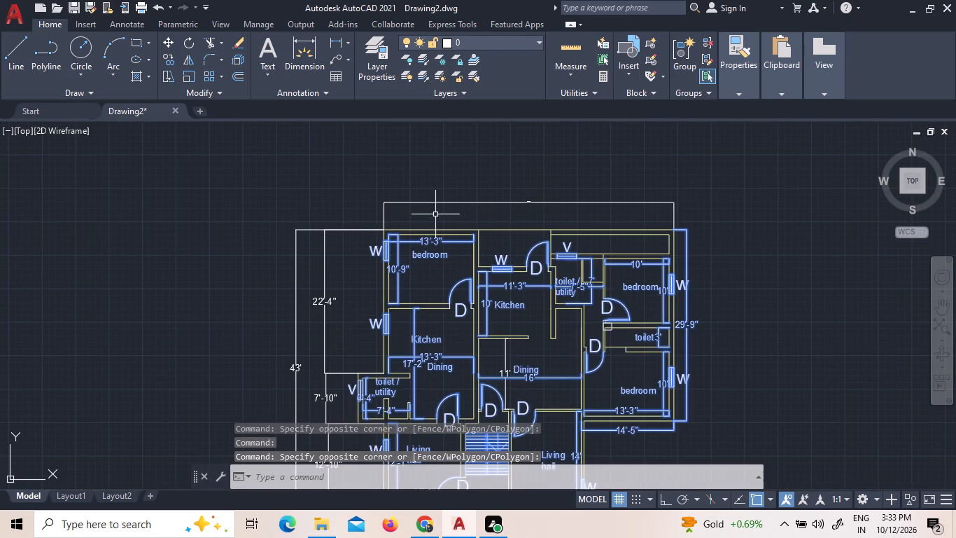
left_click(430, 211)
left_click(351, 170)
left_click_drag(351, 247, 338, 247)
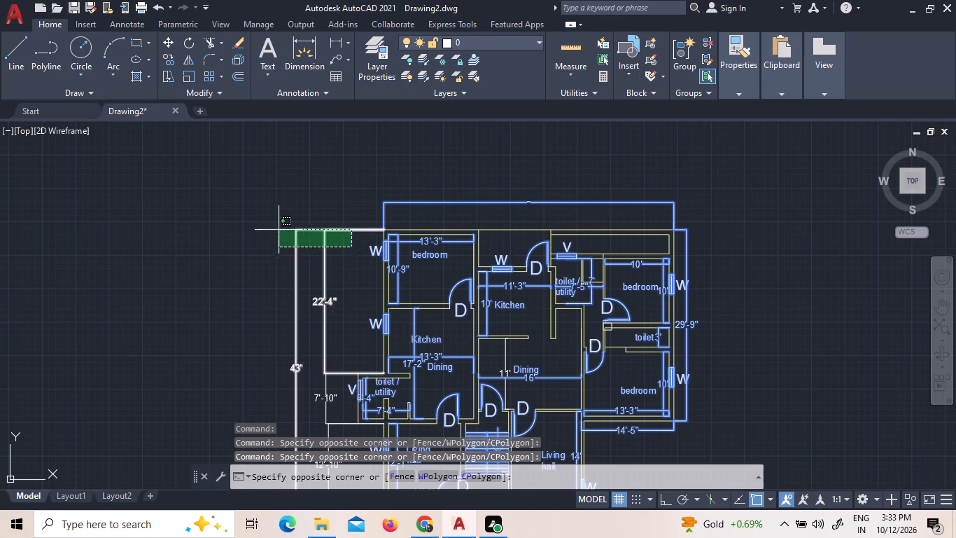
left_click(274, 226)
scroll(280, 222, "down", 4)
scroll(305, 255, "up", 3)
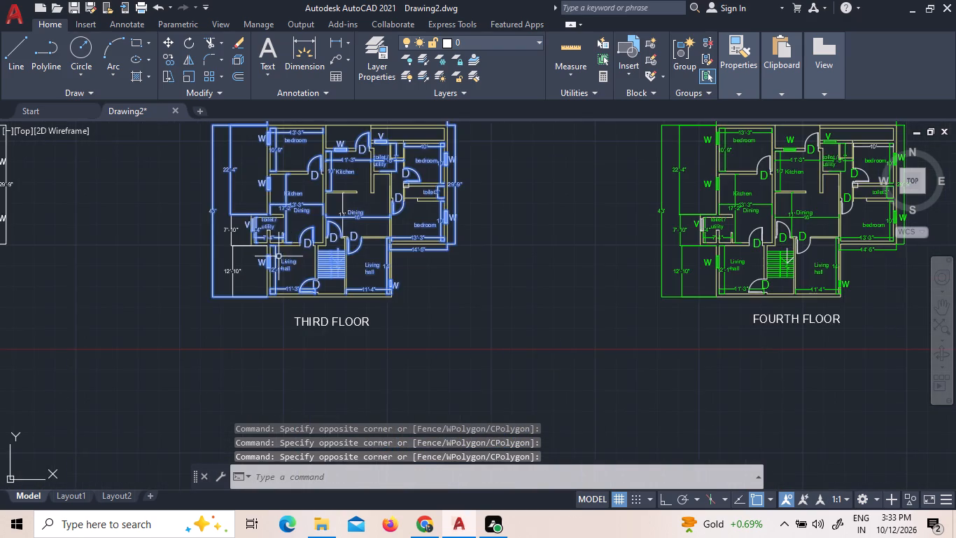
scroll(278, 256, "up", 2)
left_click(173, 249)
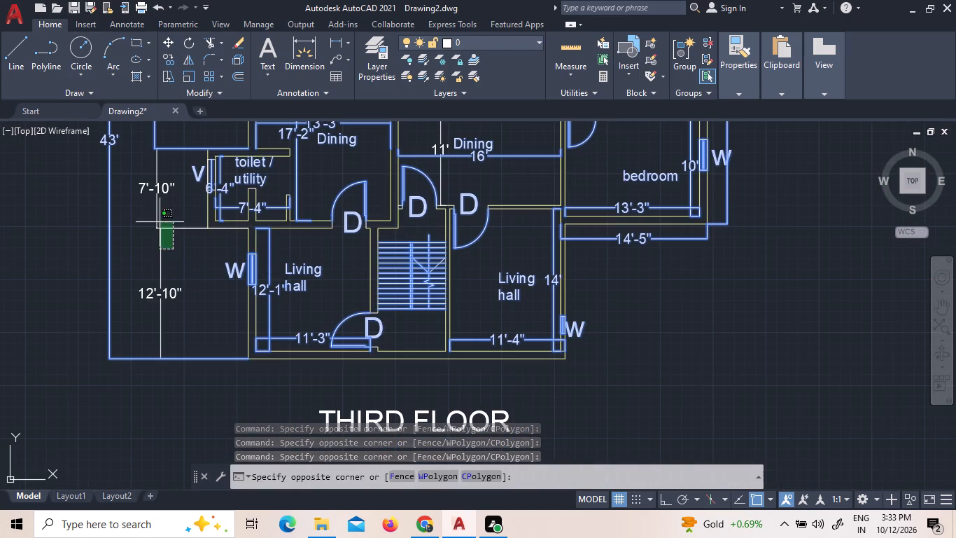
left_click(148, 194)
Set the colour of the selected THIRD FLOOR stairs, openings, labels and dimensions to yellow, and clear the selection.
scroll(223, 228, "down", 2)
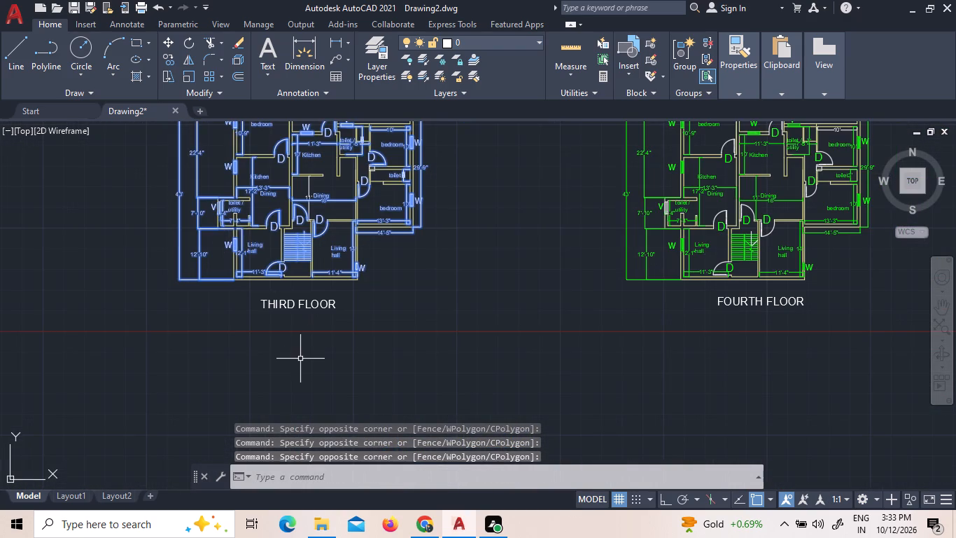
scroll(302, 364, "down", 2)
scroll(325, 339, "up", 2)
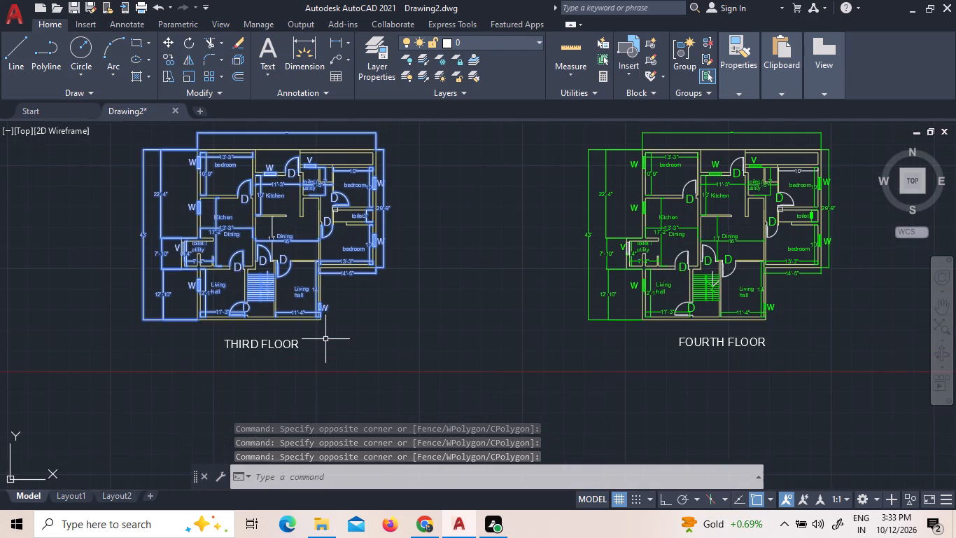
left_click(733, 83)
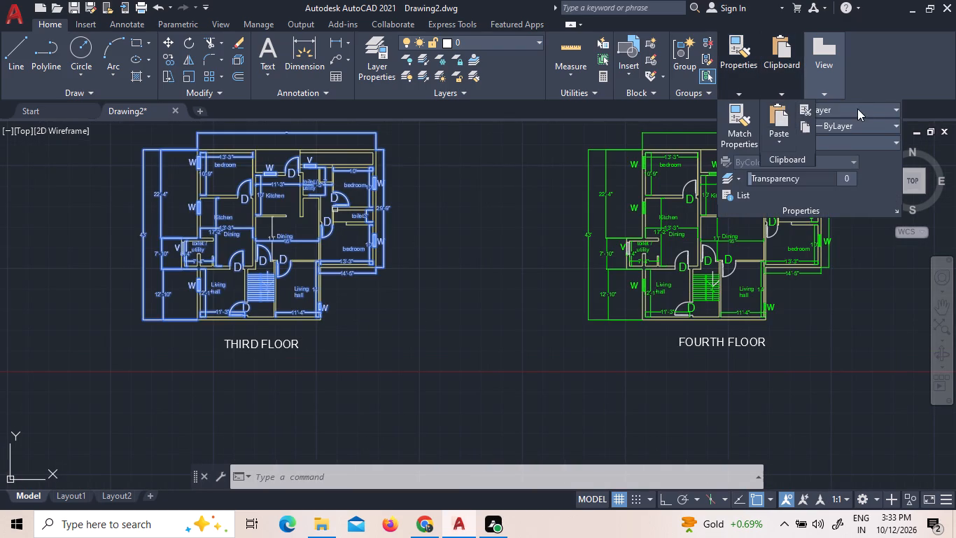
left_click(875, 107)
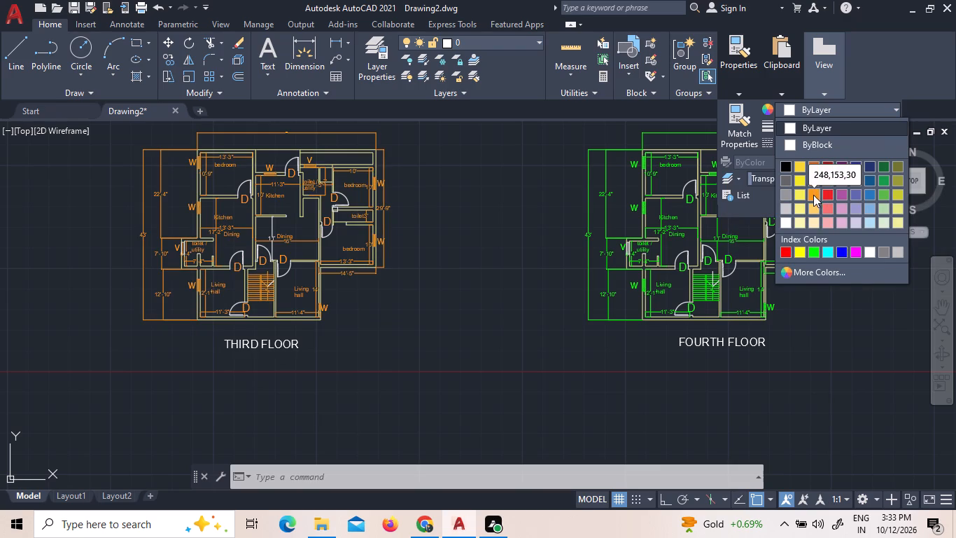
left_click(802, 193)
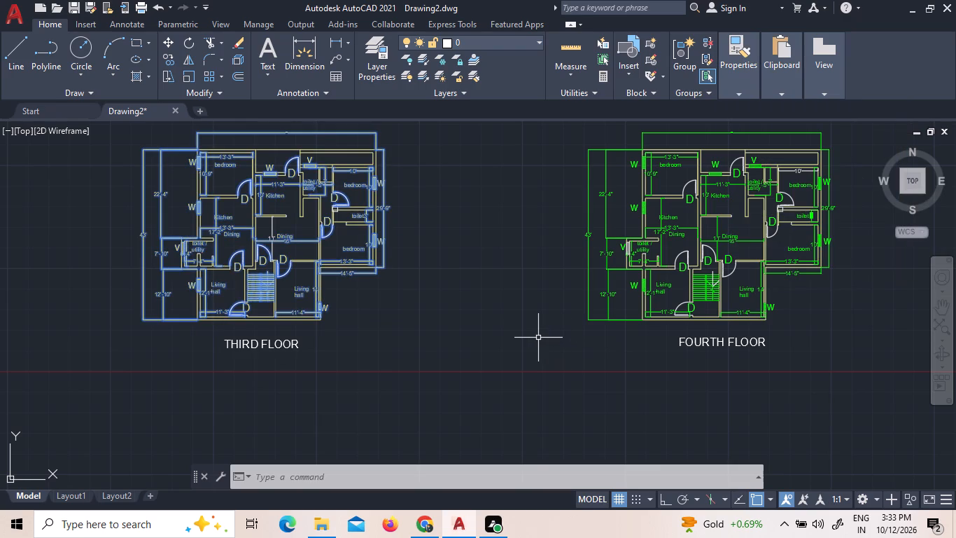
key("Escape")
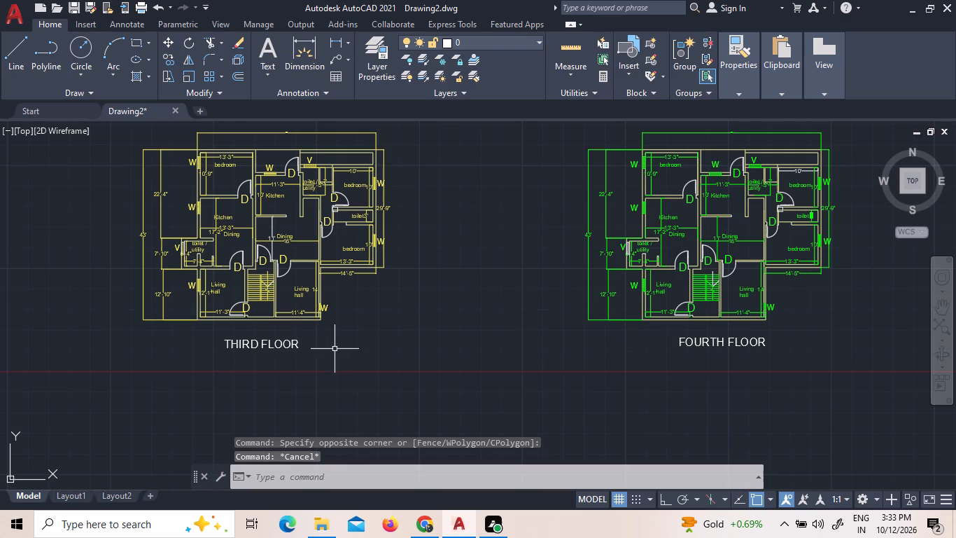
Extend the short lowest stair tread of the west flight, between the Living halls, to the stair's centre line.
scroll(651, 324, "down", 1)
scroll(578, 322, "down", 2)
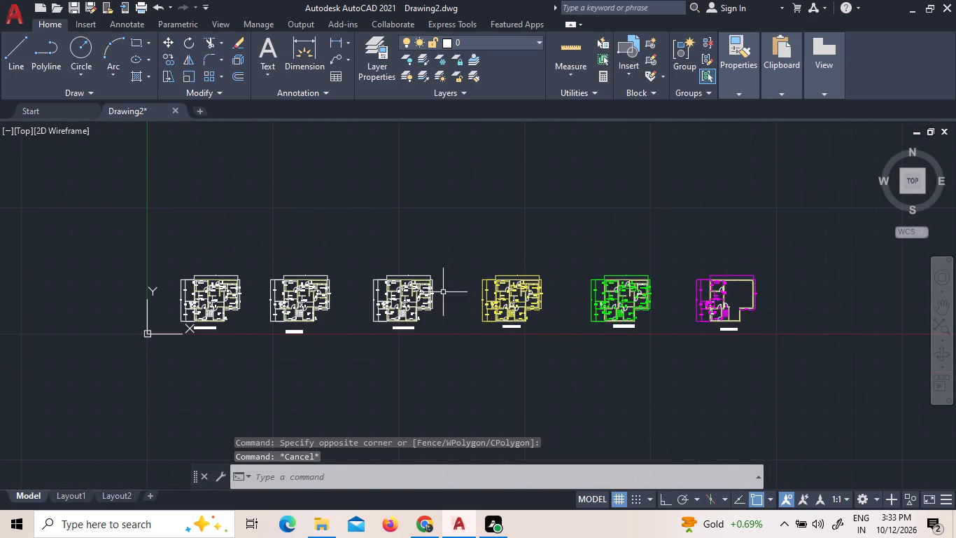
scroll(365, 294, "up", 2)
scroll(560, 360, "up", 1)
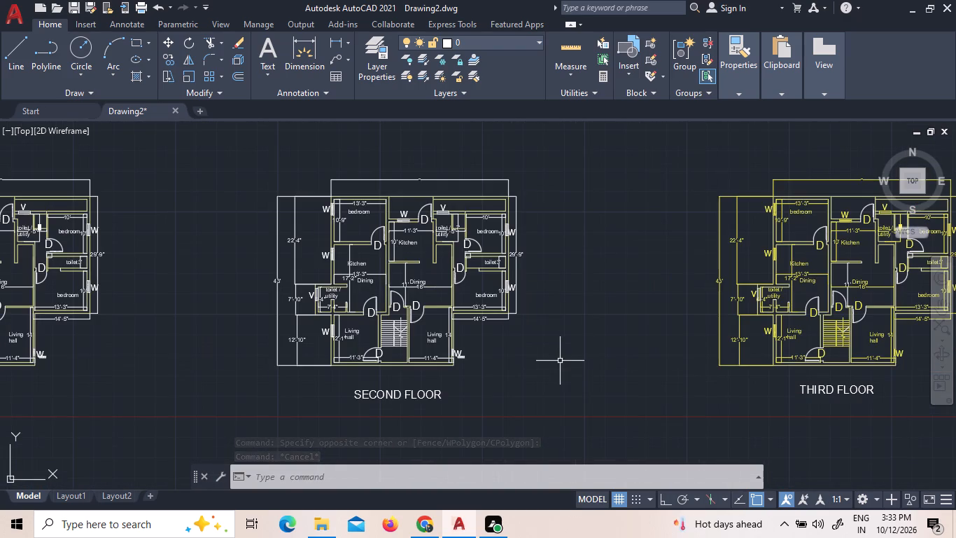
scroll(560, 361, "down", 2)
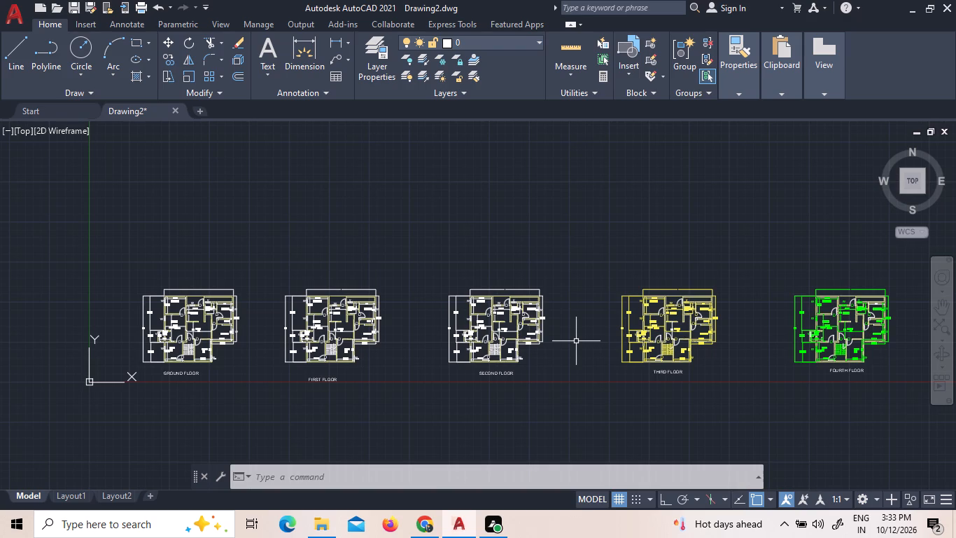
scroll(178, 351, "up", 6)
scroll(222, 381, "down", 2)
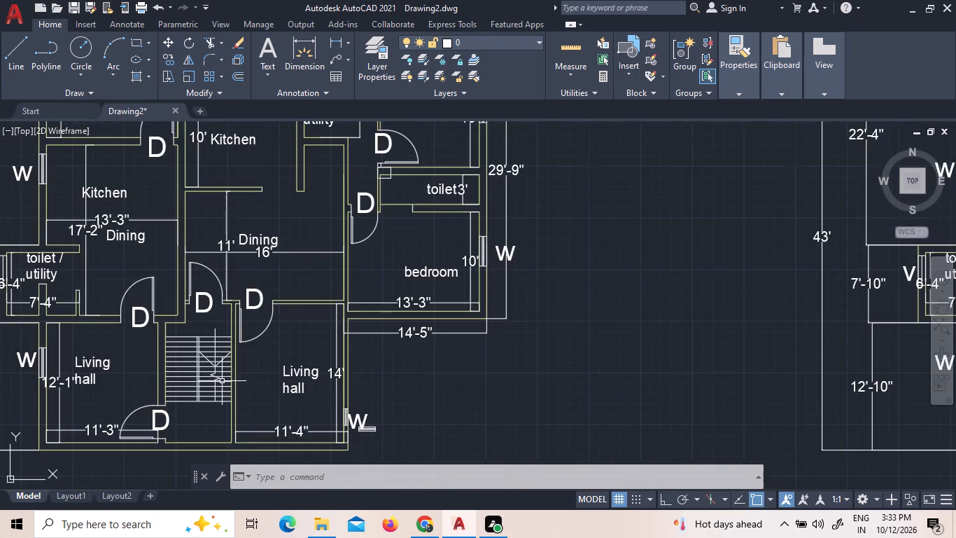
scroll(222, 381, "down", 1)
scroll(786, 401, "down", 1)
scroll(786, 401, "up", 8)
scroll(729, 389, "down", 2)
scroll(694, 387, "up", 2)
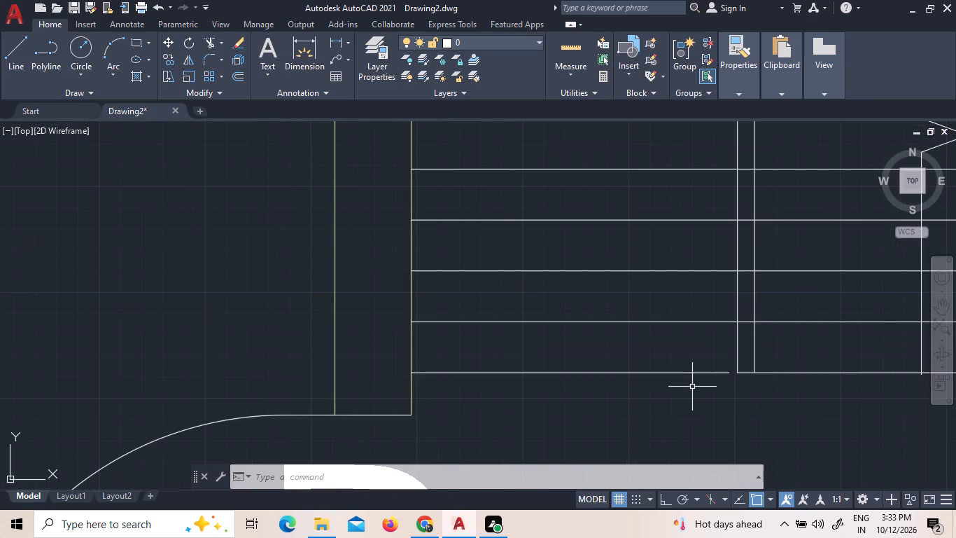
type("EX")
key("space")
key("space")
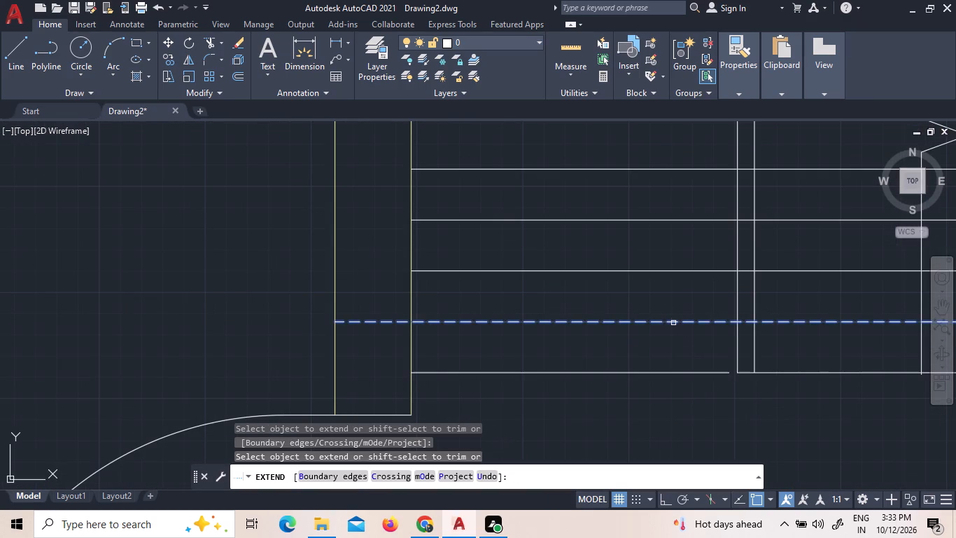
left_click(705, 372)
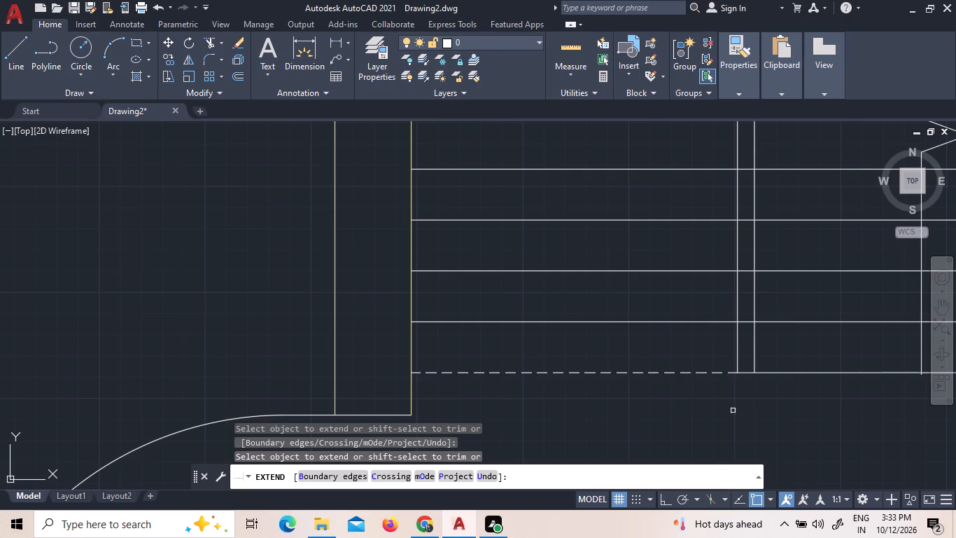
Extend the lowest tread's east part and the four treads above it towards the adjoining wall lines.
left_click(637, 322)
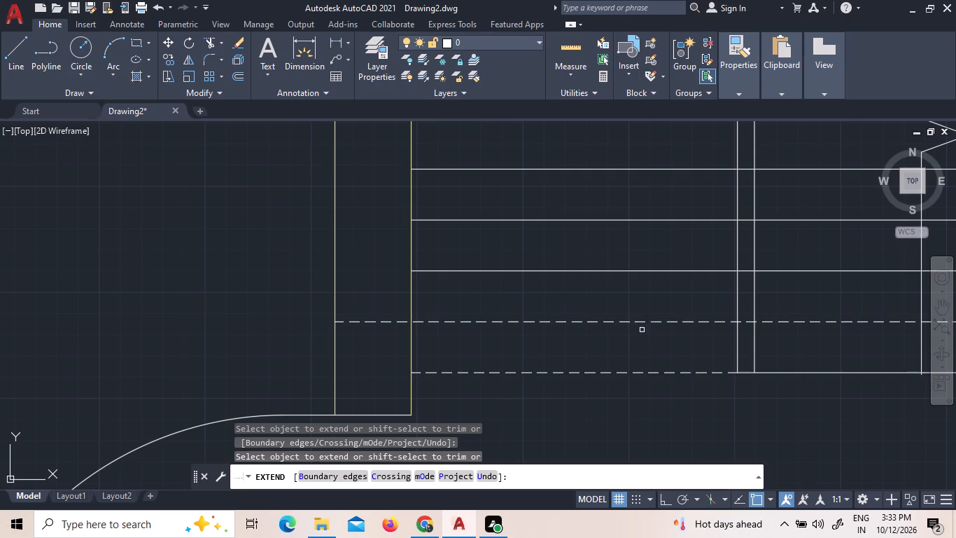
scroll(641, 331, "down", 3)
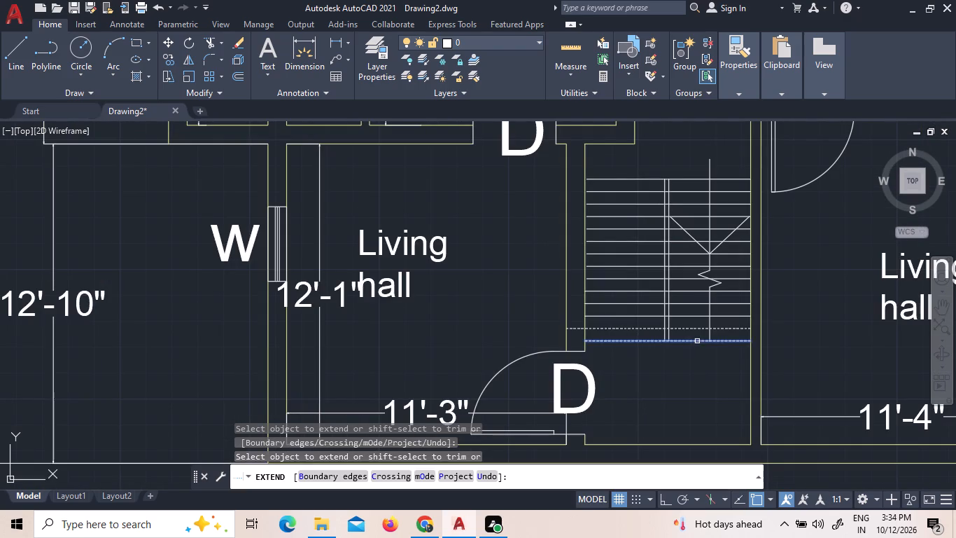
left_click(697, 341)
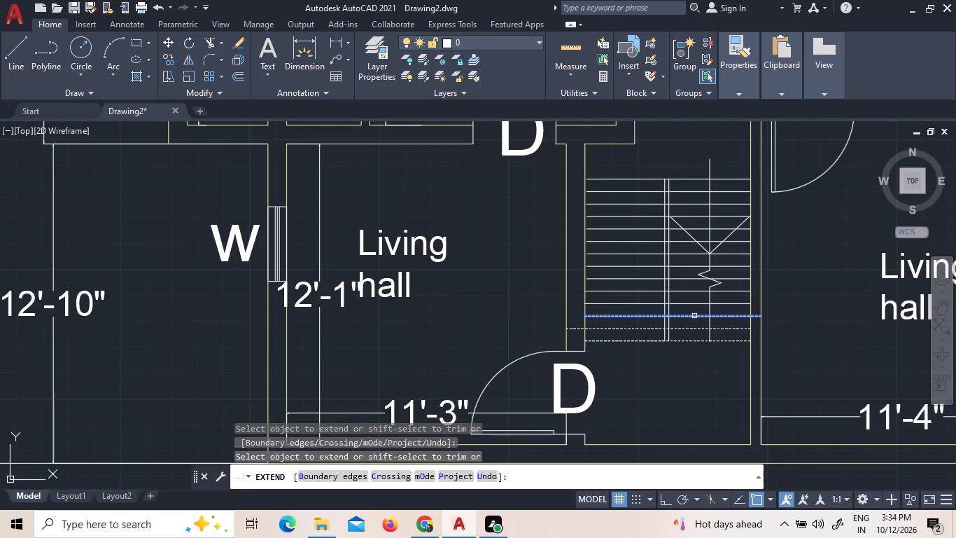
left_click(689, 315)
left_click(693, 302)
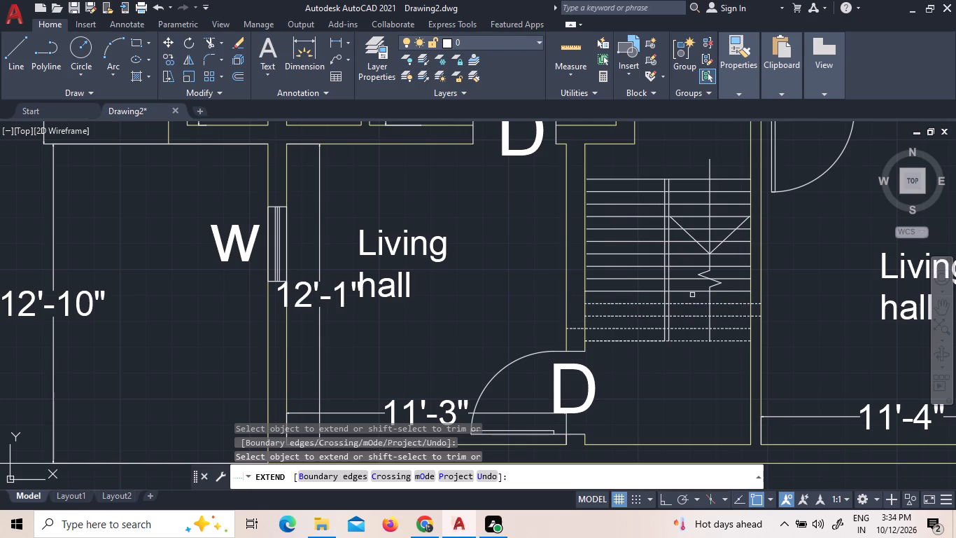
left_click(686, 292)
key("Escape")
Trim the stair tread ends that run into the walls on both sides of the staircase.
type("TR")
key("space")
key("space")
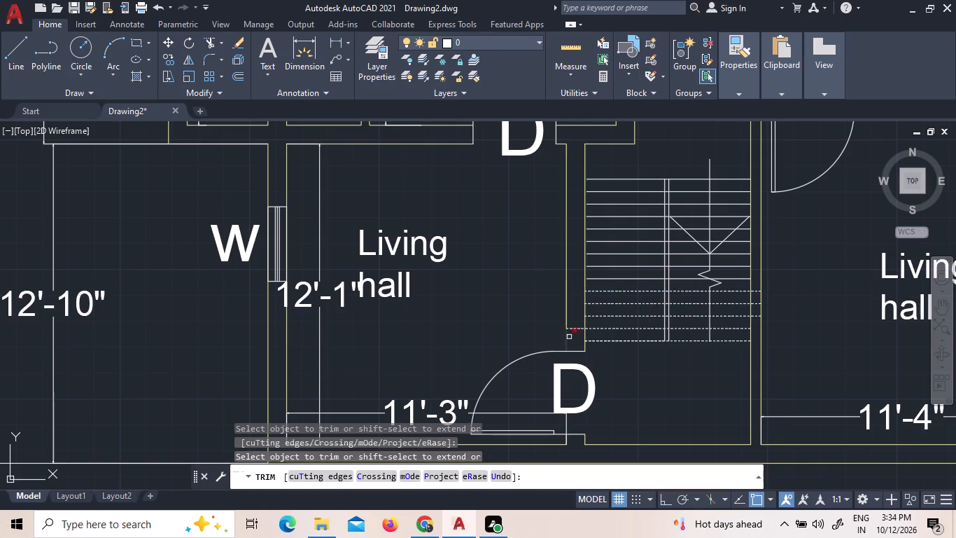
left_click(574, 330)
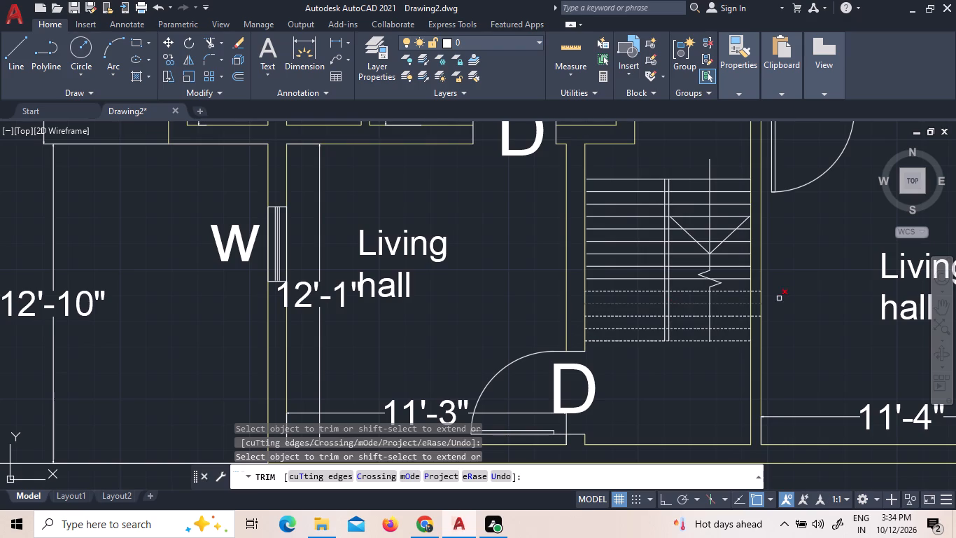
left_click(756, 277)
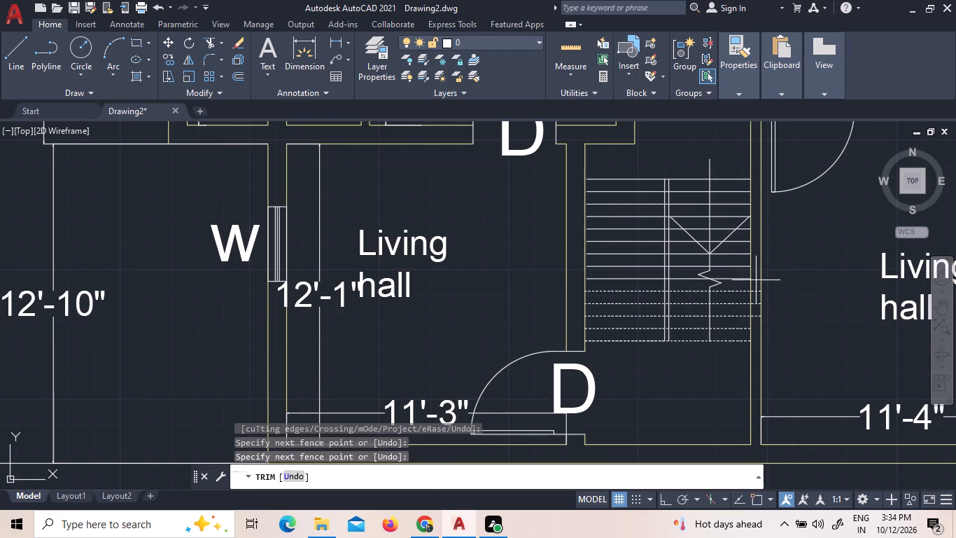
left_click(757, 319)
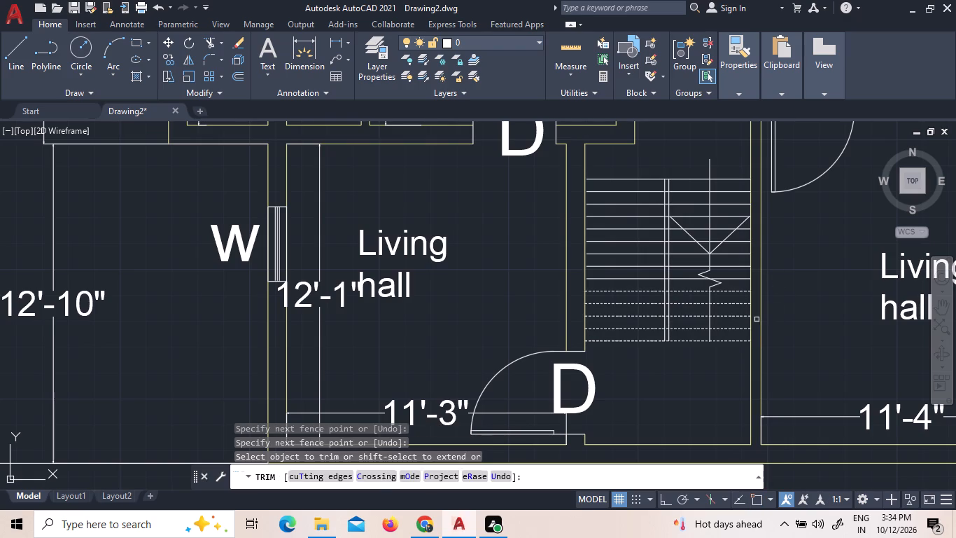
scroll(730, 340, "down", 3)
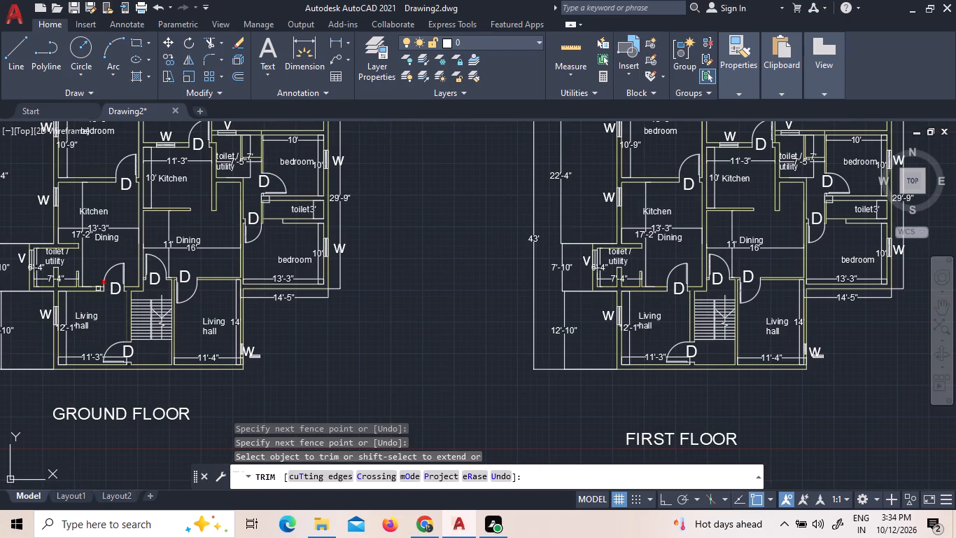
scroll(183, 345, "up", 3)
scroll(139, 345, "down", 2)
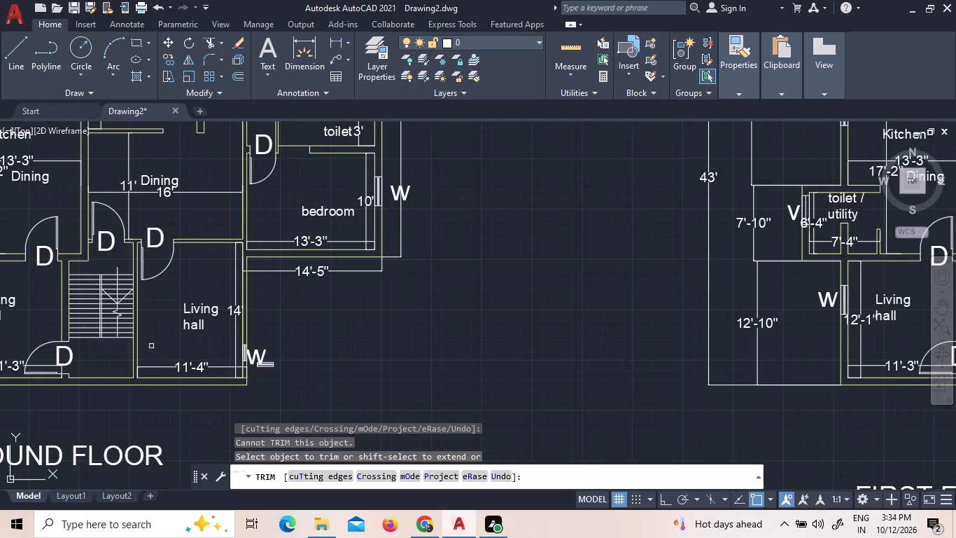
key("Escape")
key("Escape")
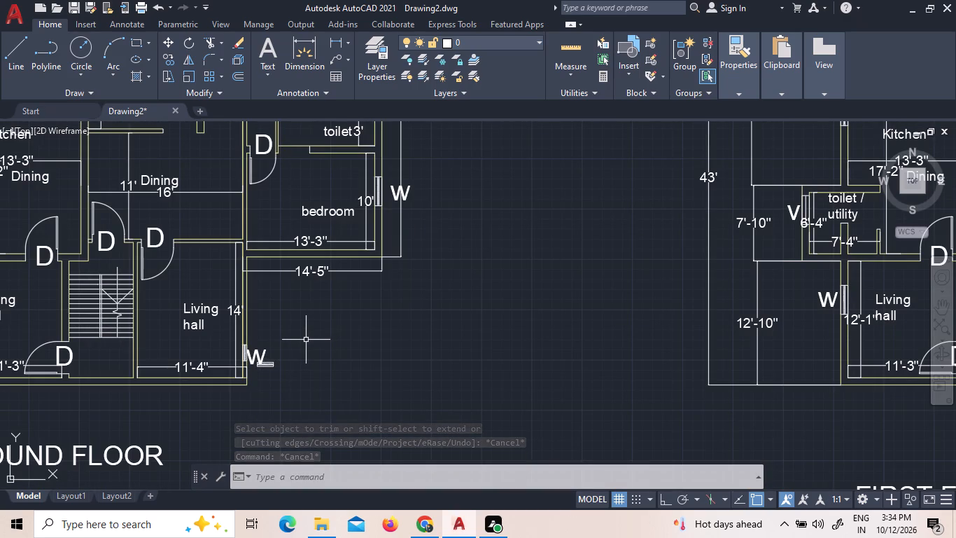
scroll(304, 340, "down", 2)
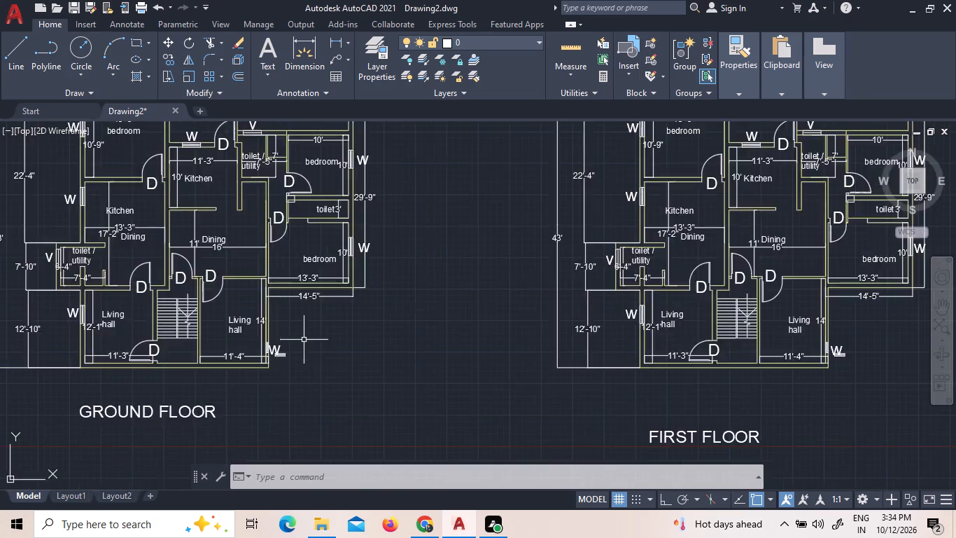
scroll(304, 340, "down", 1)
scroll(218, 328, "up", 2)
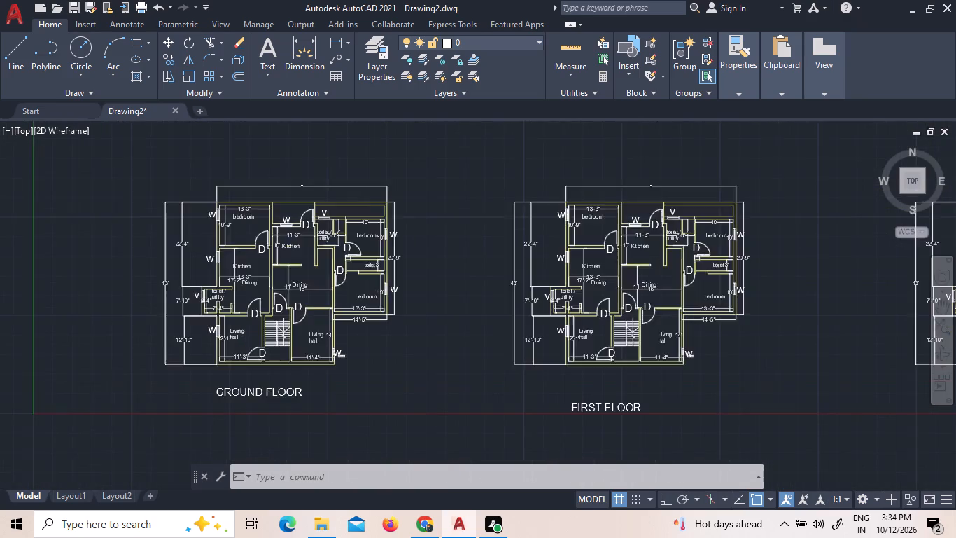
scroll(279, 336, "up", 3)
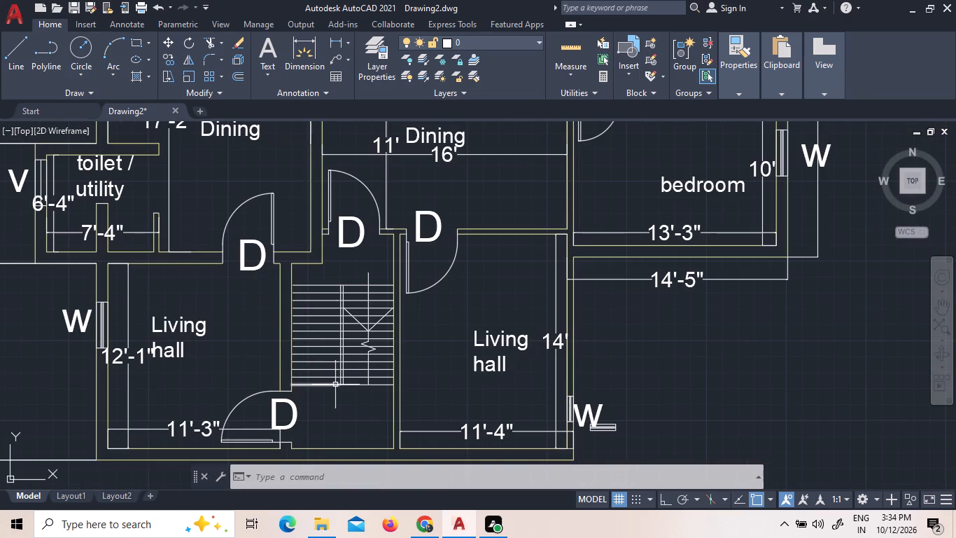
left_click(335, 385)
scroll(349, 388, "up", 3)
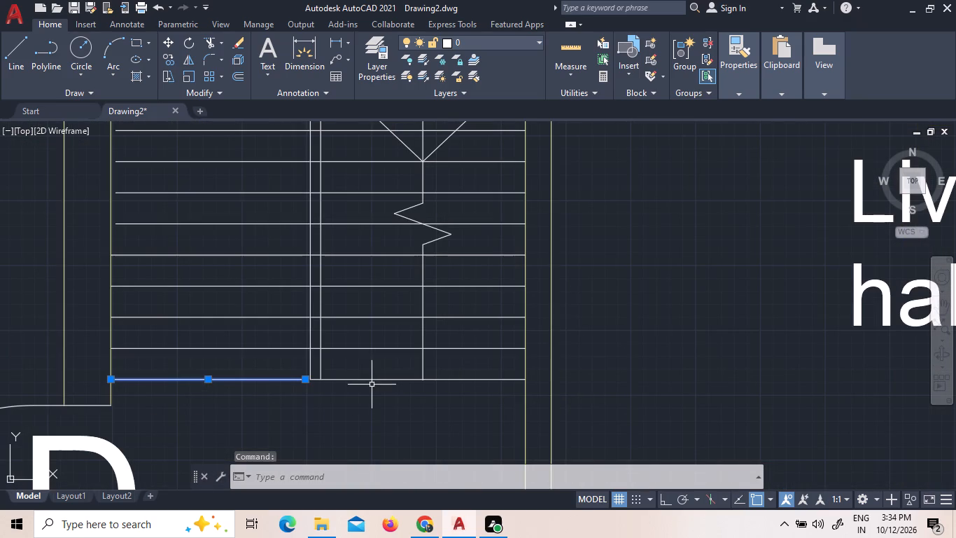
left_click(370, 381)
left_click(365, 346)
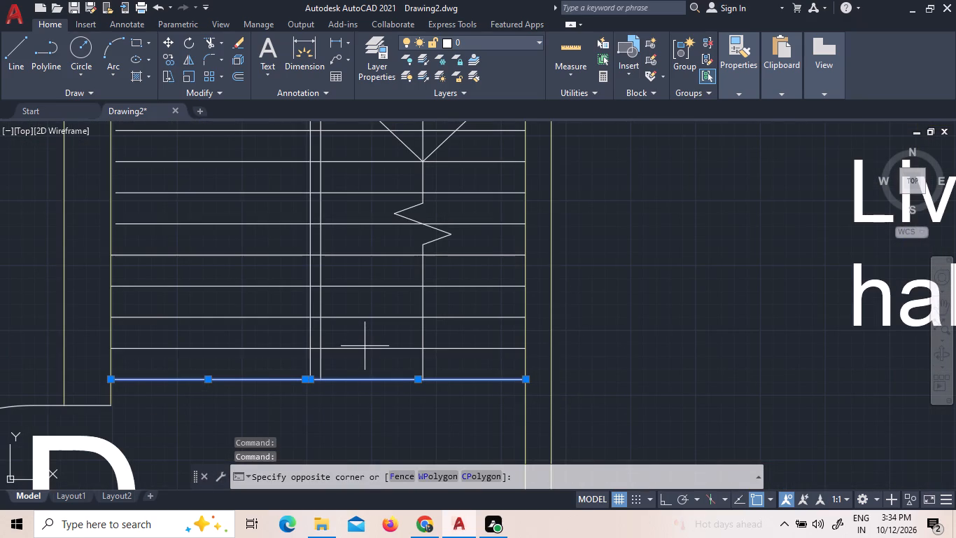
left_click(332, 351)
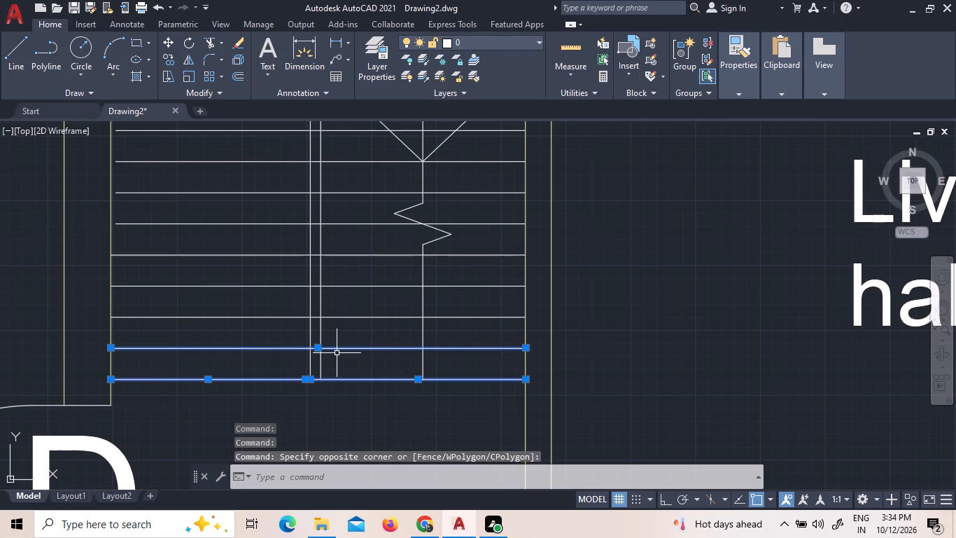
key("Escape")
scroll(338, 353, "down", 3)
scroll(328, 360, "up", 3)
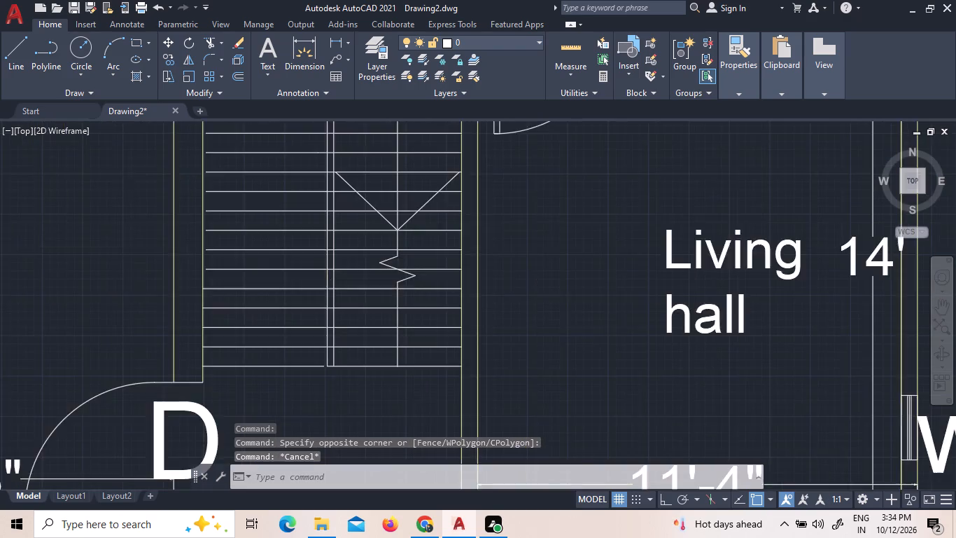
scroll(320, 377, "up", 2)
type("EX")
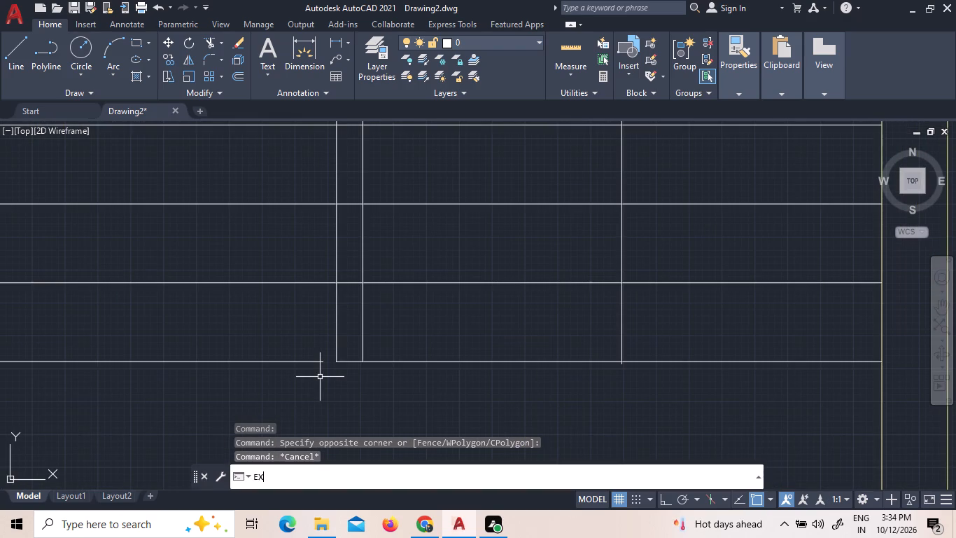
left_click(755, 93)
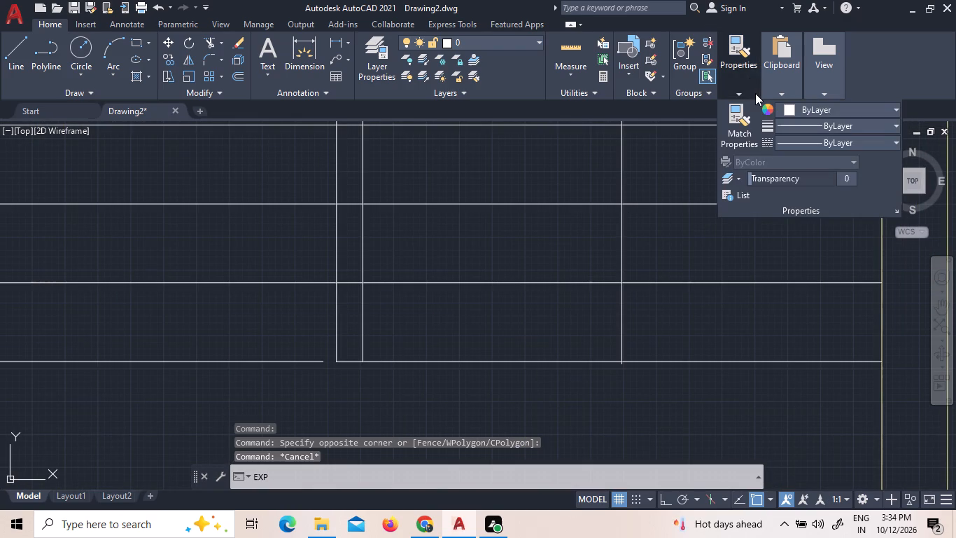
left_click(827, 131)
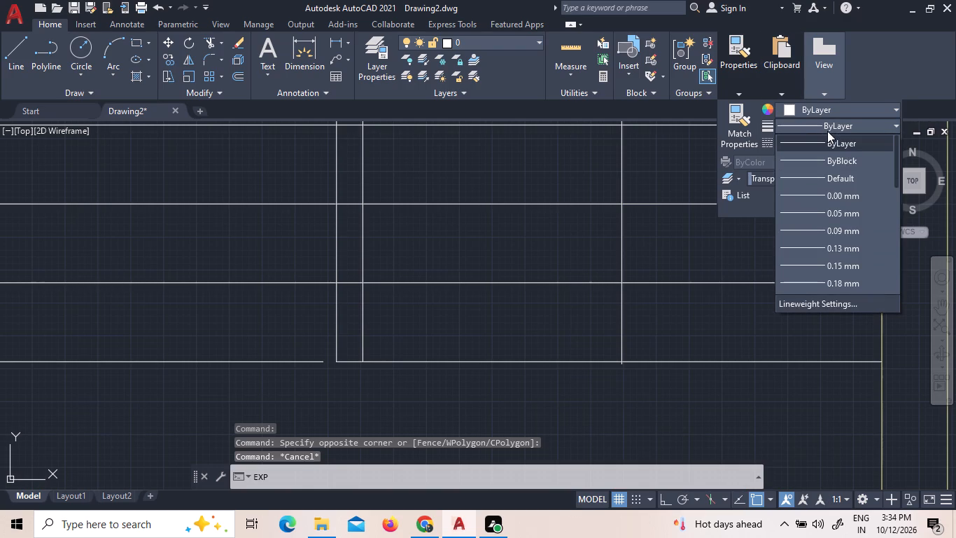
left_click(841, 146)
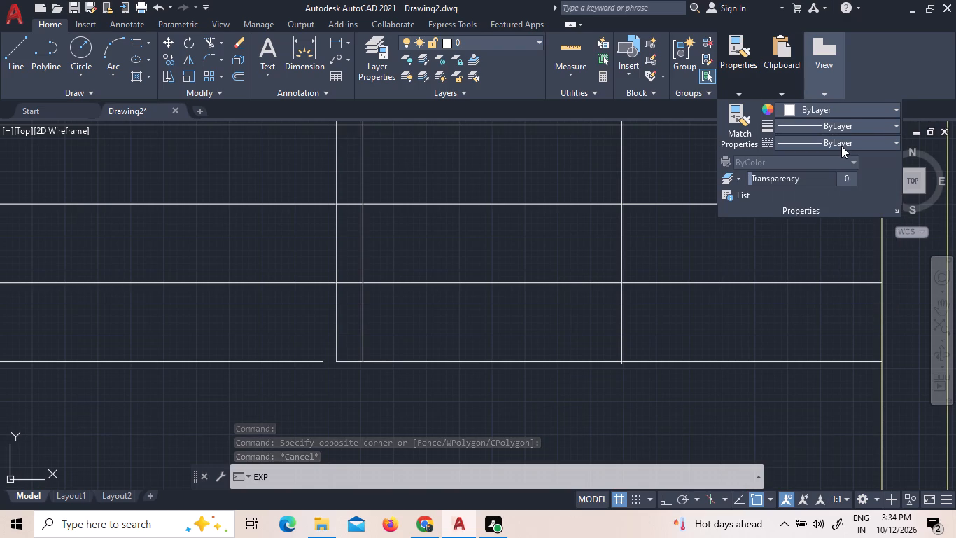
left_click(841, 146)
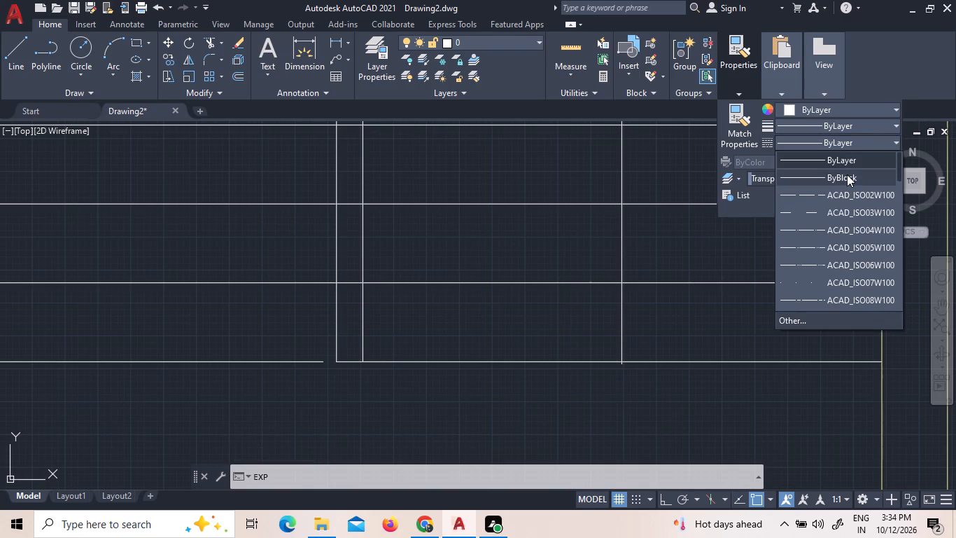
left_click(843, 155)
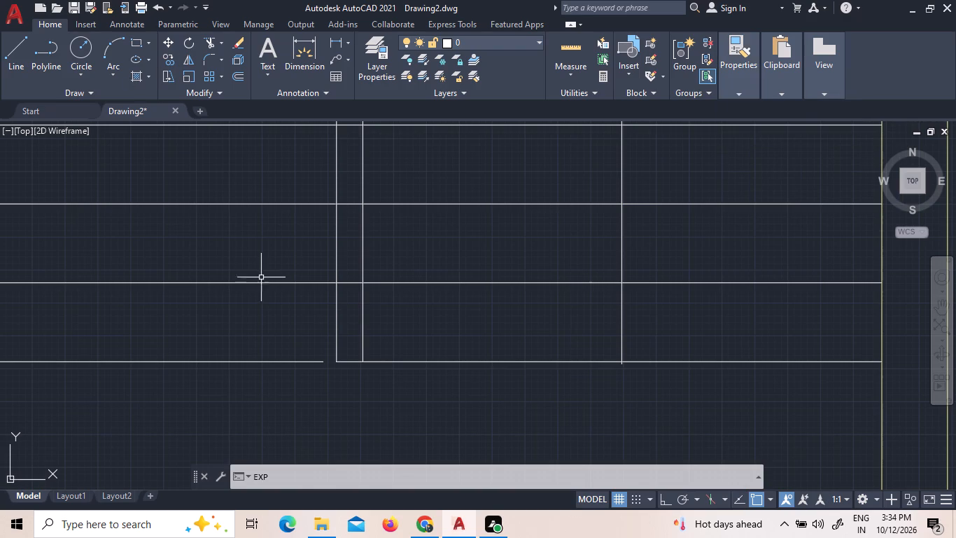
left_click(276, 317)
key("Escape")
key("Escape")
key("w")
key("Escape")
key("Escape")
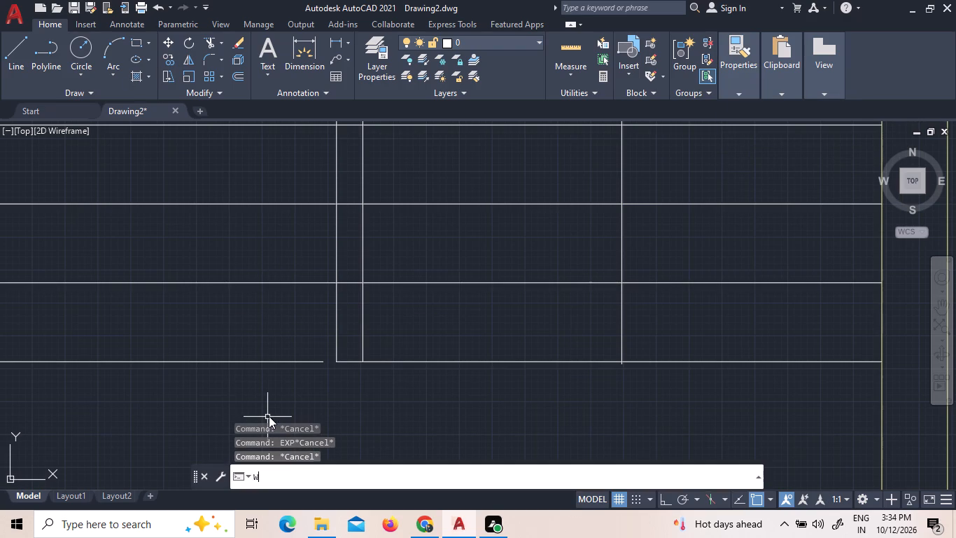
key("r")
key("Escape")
Extend the west part of the lowest stair tread on the GROUND FLOOR plan to the stair's centre line.
type("EX")
key("space")
key("space")
left_click(274, 414)
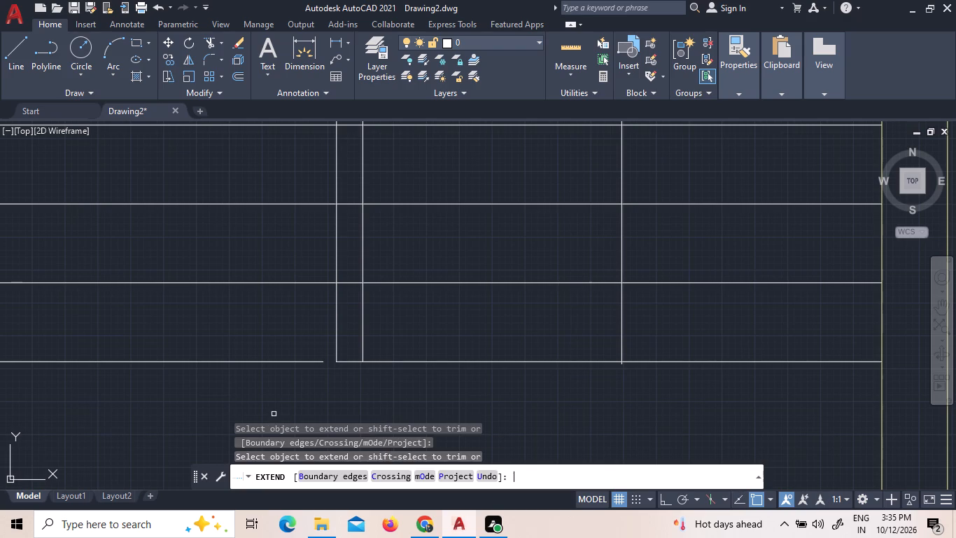
left_click(293, 360)
key("Escape")
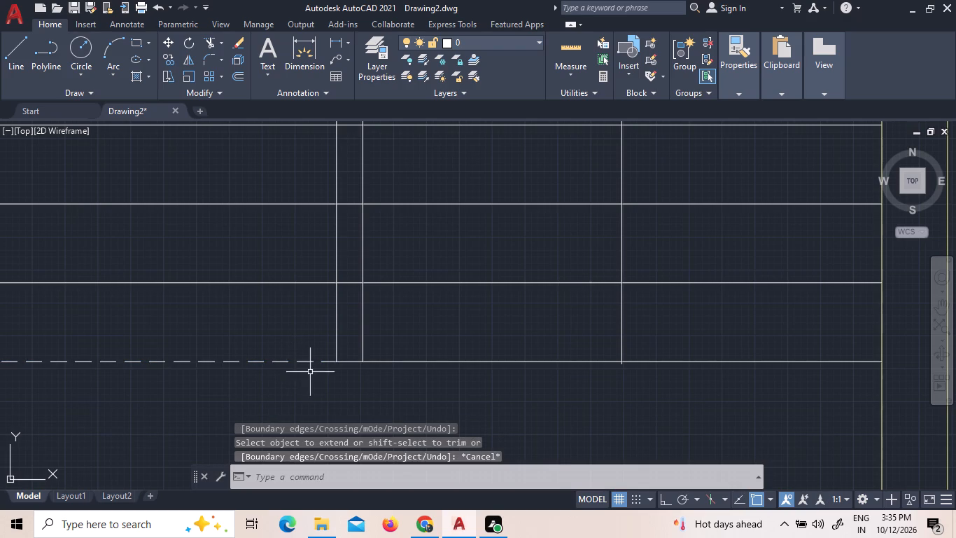
Examine the GROUND FLOOR staircase treads and look over the row of plans from GROUND FLOOR to FIFTH FLOOR.
scroll(310, 371, "down", 6)
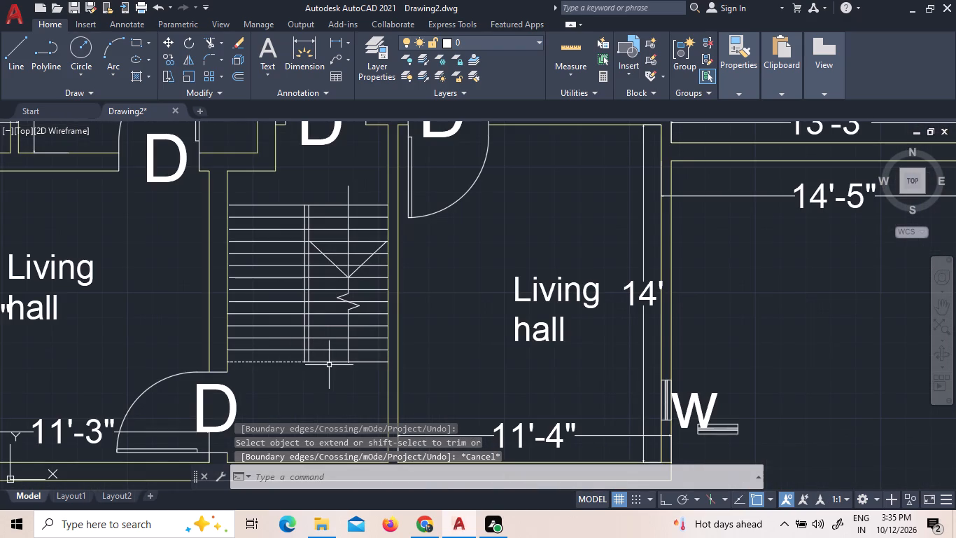
left_click(334, 362)
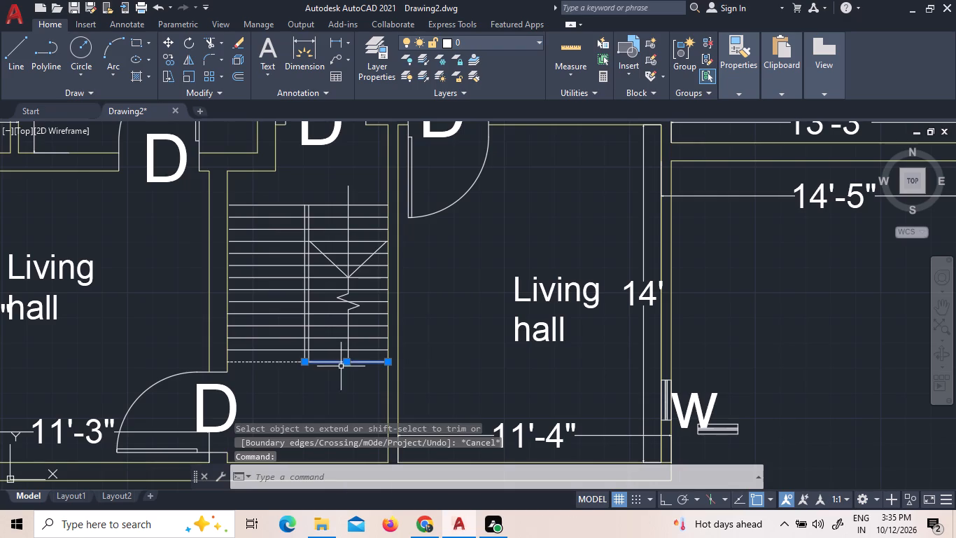
scroll(341, 366, "up", 3)
key("Escape")
scroll(341, 366, "down", 4)
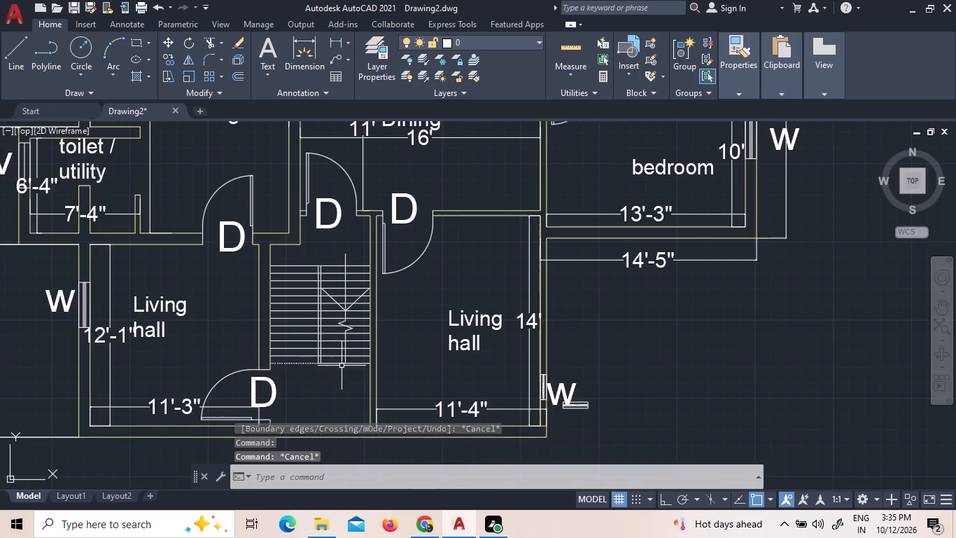
scroll(554, 381, "down", 3)
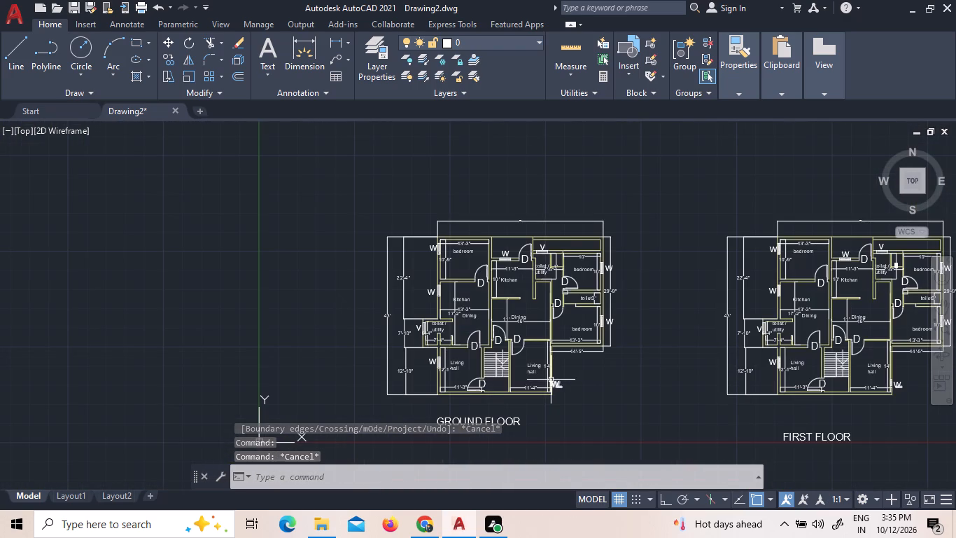
scroll(551, 380, "down", 2)
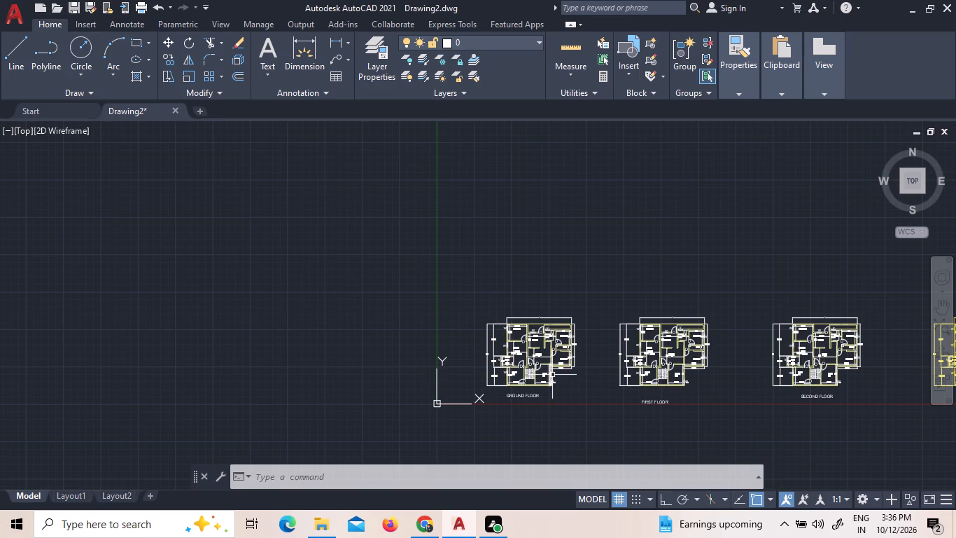
scroll(558, 386, "up", 4)
scroll(571, 384, "down", 3)
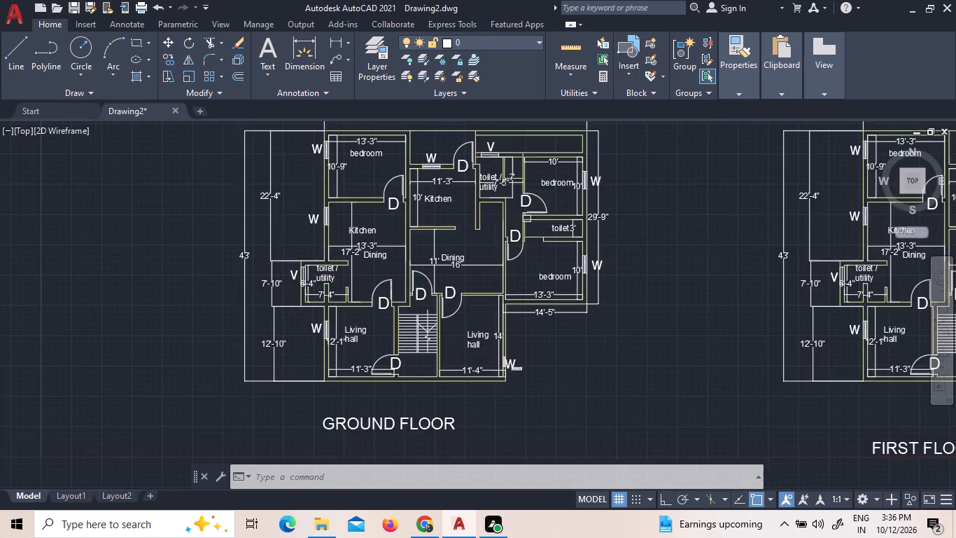
scroll(680, 368, "down", 3)
middle_click_drag(842, 394, 691, 370)
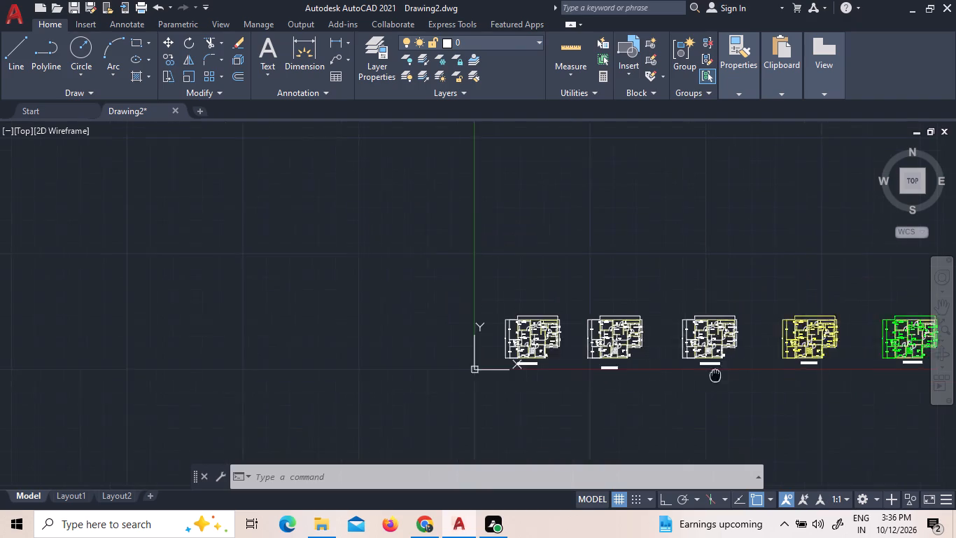
middle_click_drag(691, 370, 507, 344)
scroll(600, 333, "up", 1)
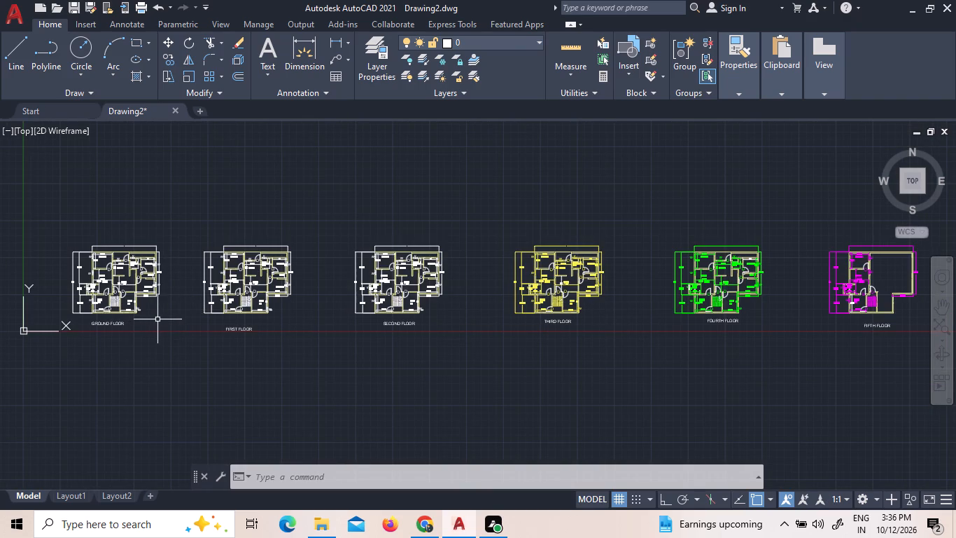
scroll(160, 319, "up", 1)
scroll(392, 315, "down", 1)
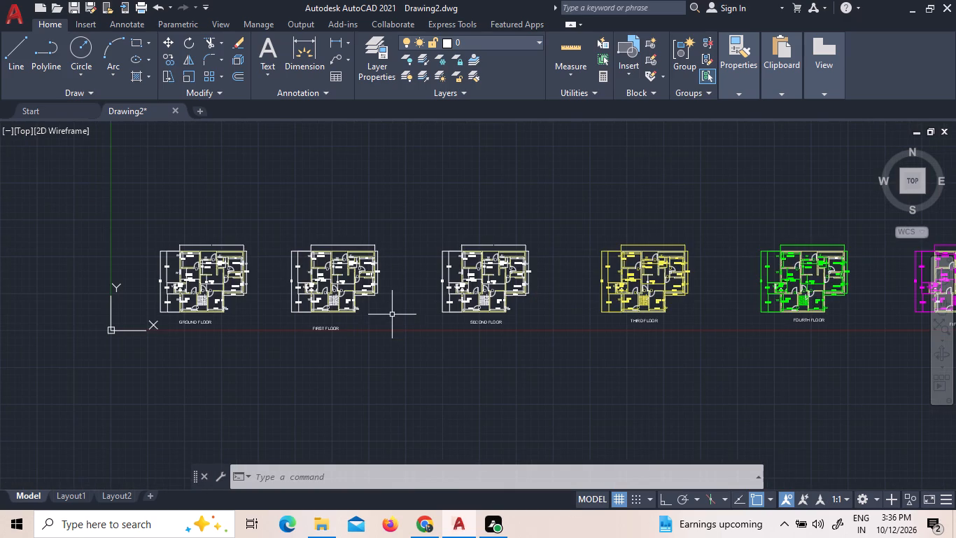
scroll(392, 315, "down", 1)
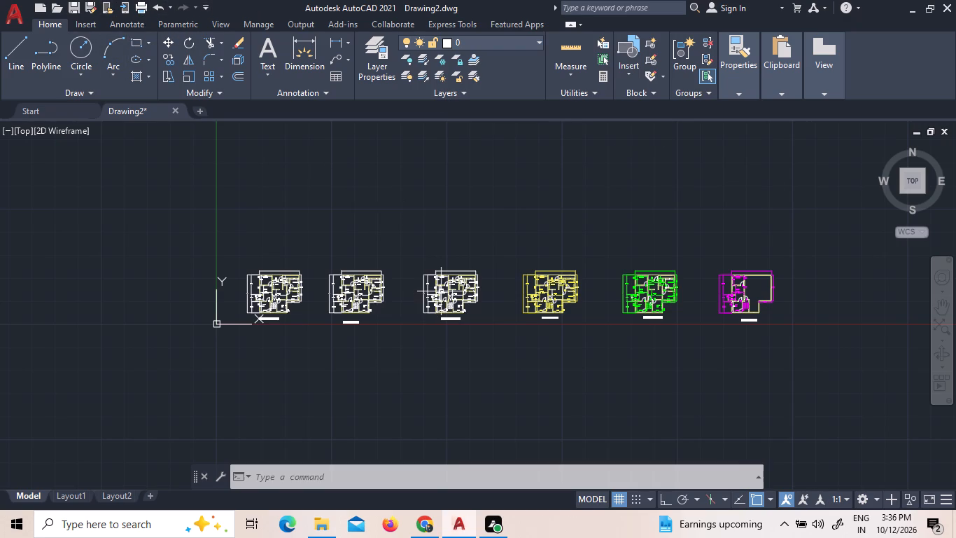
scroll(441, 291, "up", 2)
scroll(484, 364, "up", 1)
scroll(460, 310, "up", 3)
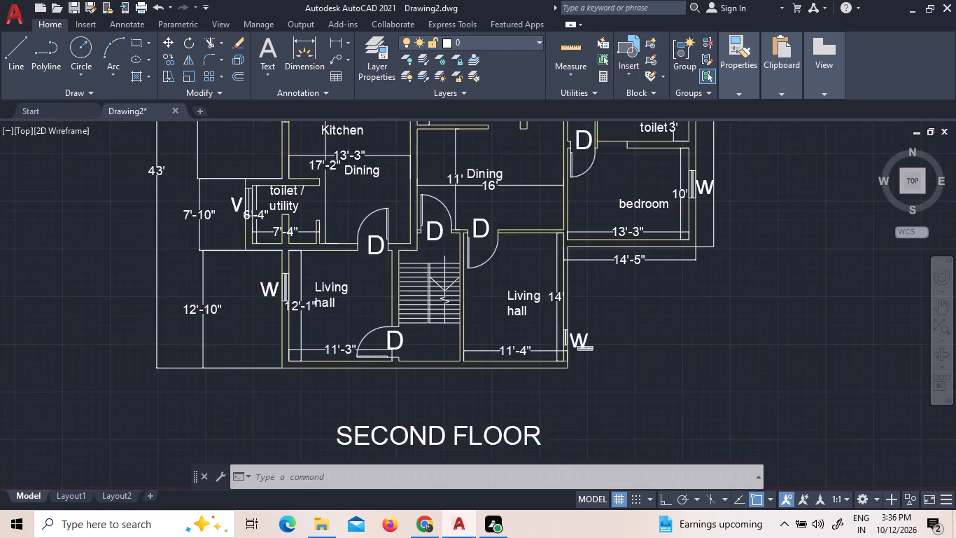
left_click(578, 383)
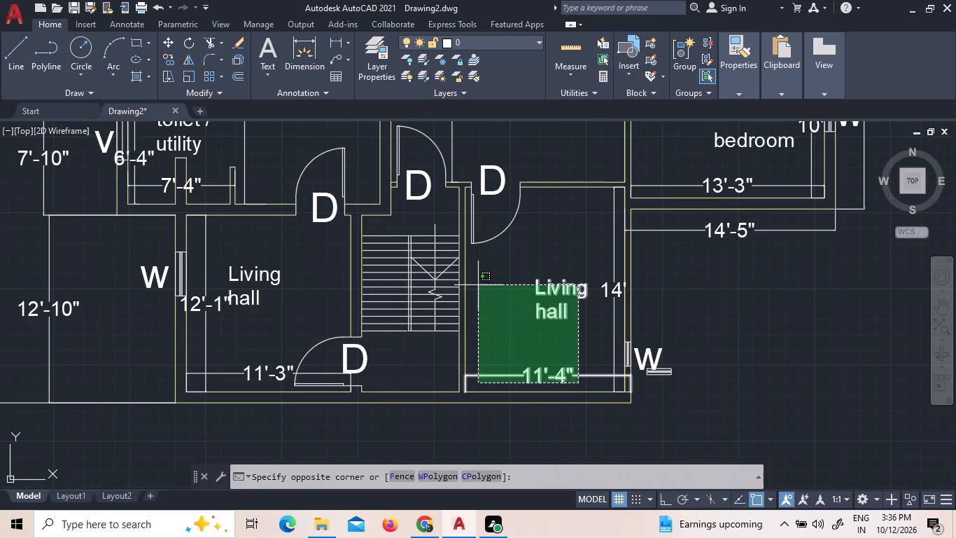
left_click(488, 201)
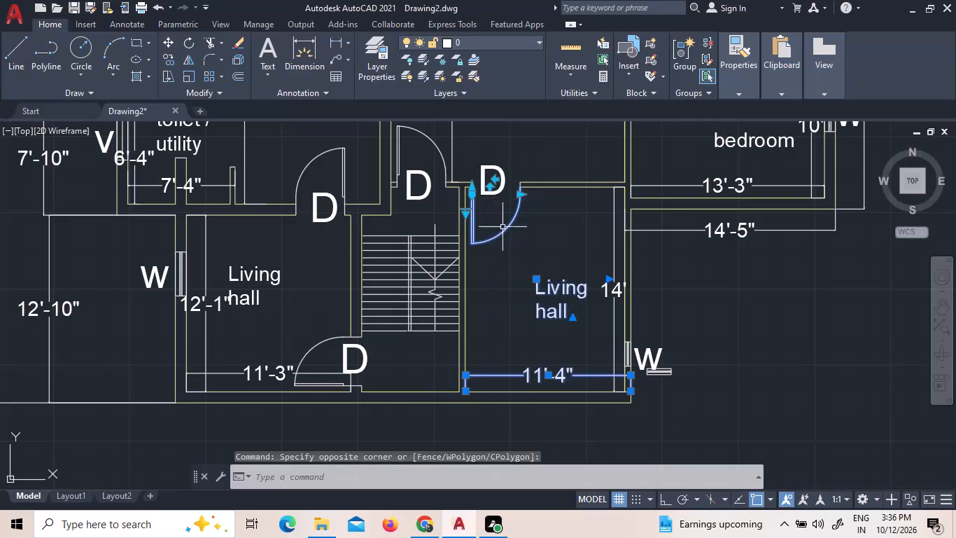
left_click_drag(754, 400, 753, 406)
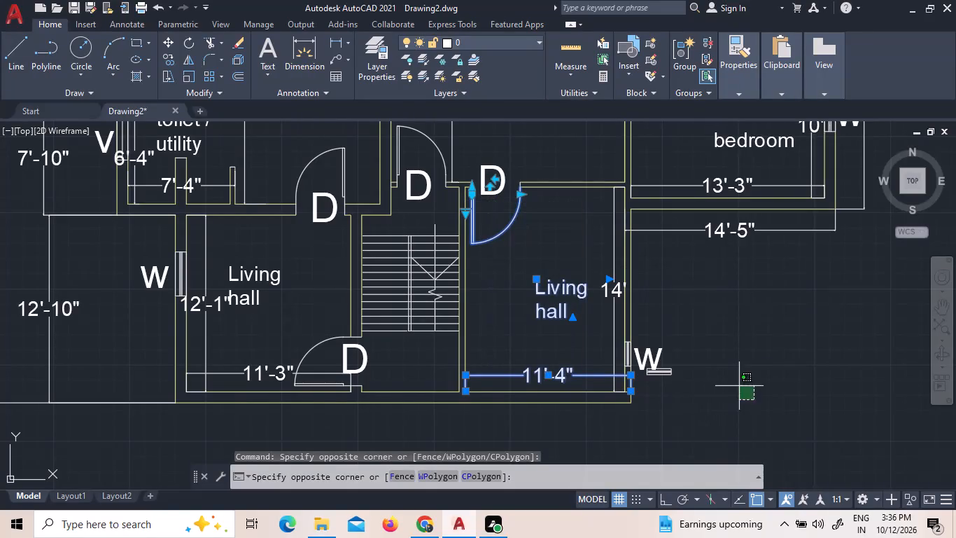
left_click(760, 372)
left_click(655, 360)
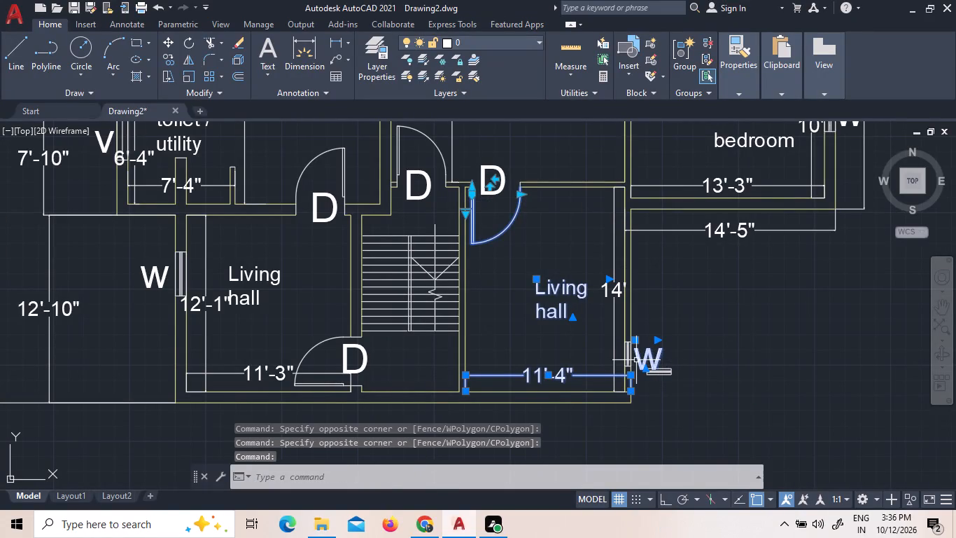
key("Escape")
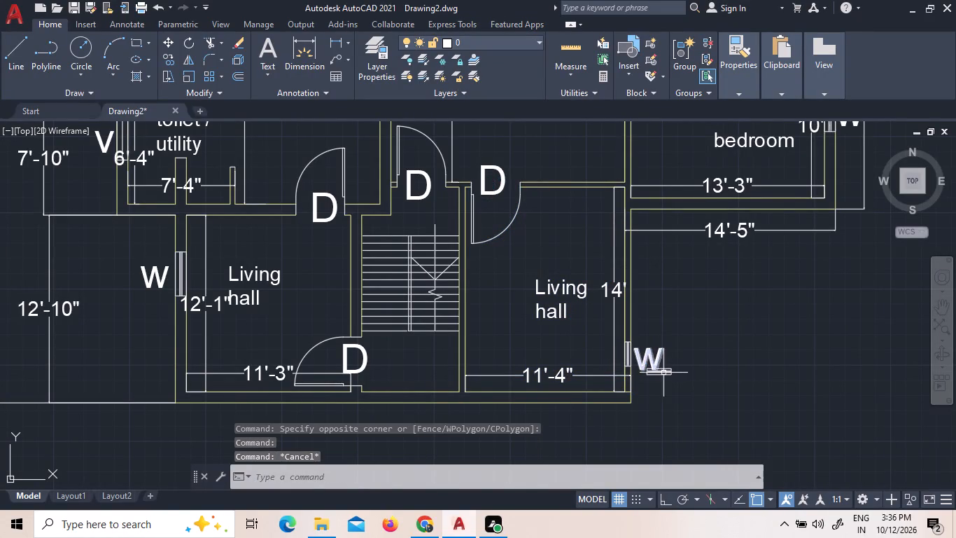
Erase the stray window symbol beneath the W label beside the east Living hall on the SECOND FLOOR plan.
left_click(663, 373)
key("Pause")
key("Delete")
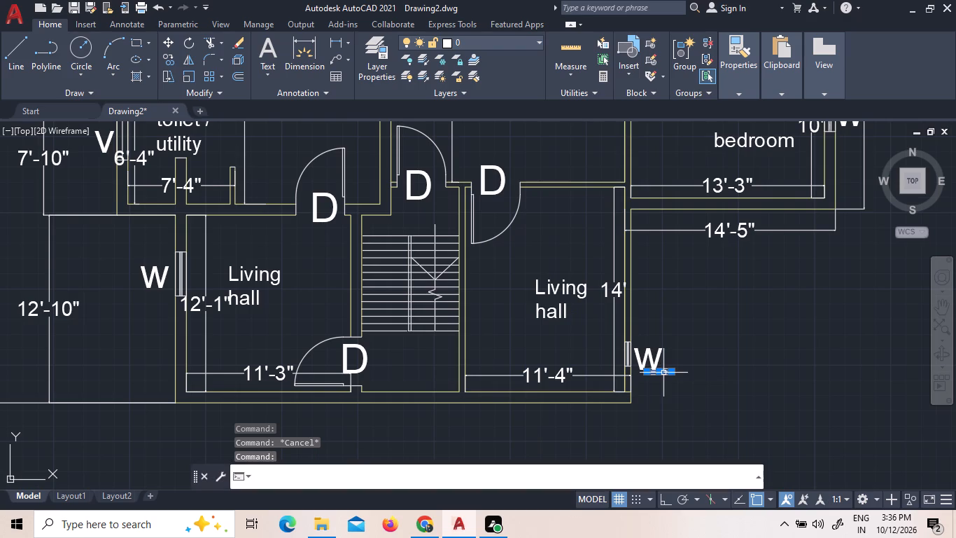
key("Delete")
key("Delete")
left_click(696, 385)
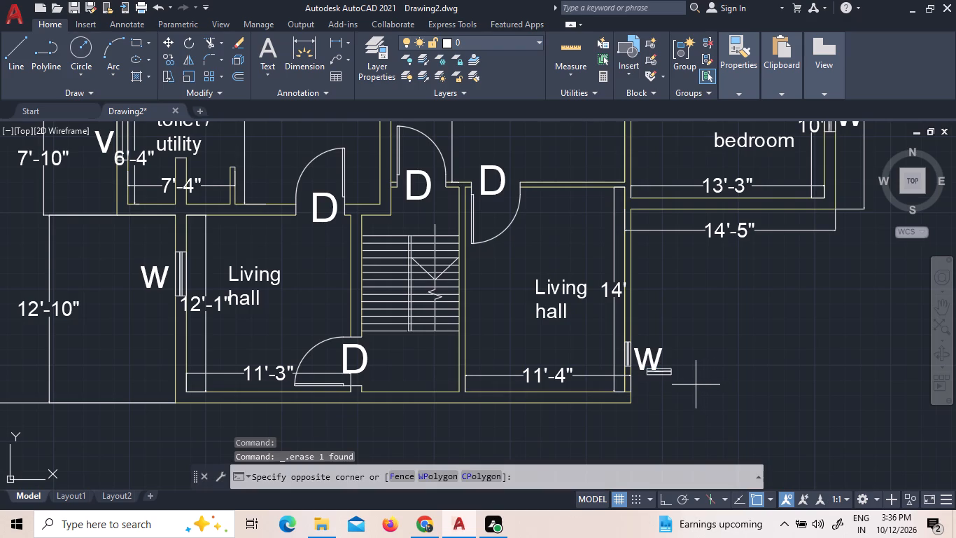
left_click(665, 364)
key("Delete")
left_click(680, 376)
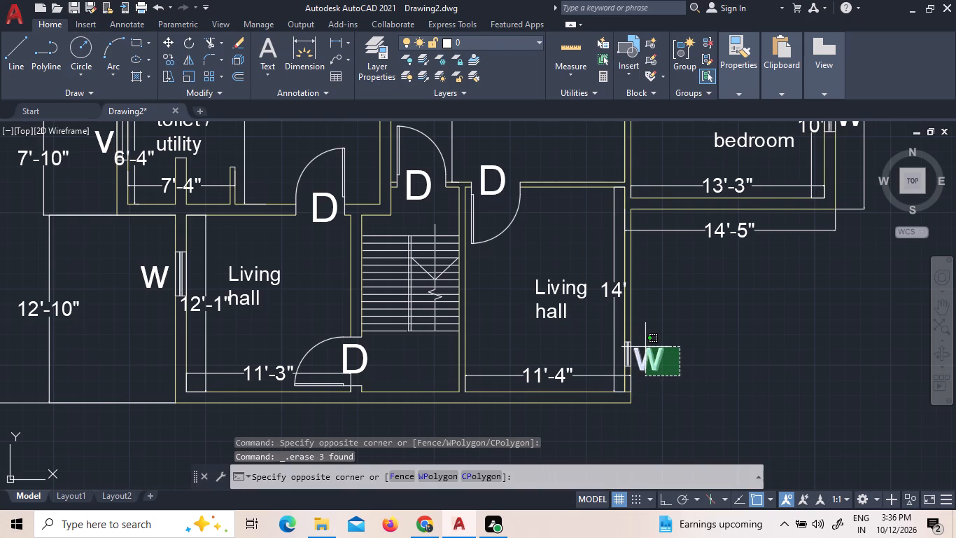
key("Delete")
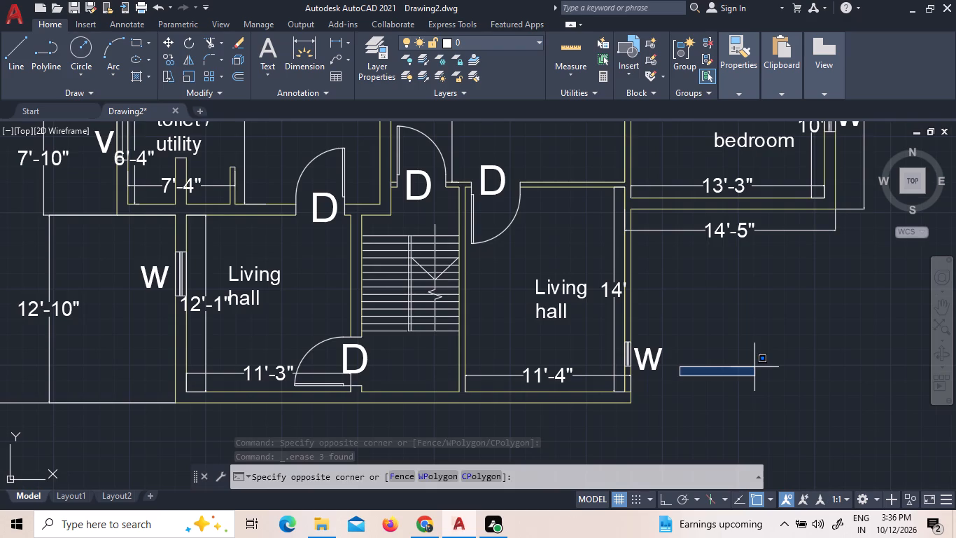
key("Escape")
Save the drawing in the AUTOCAD folder with the file name 12OCT 1BHK.
scroll(754, 367, "down", 6)
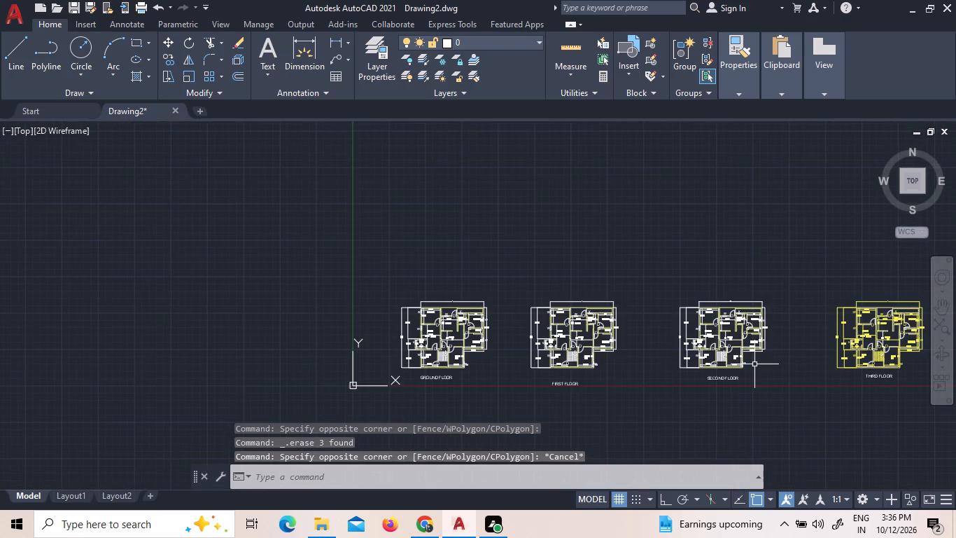
scroll(754, 364, "down", 3)
scroll(864, 371, "up", 3)
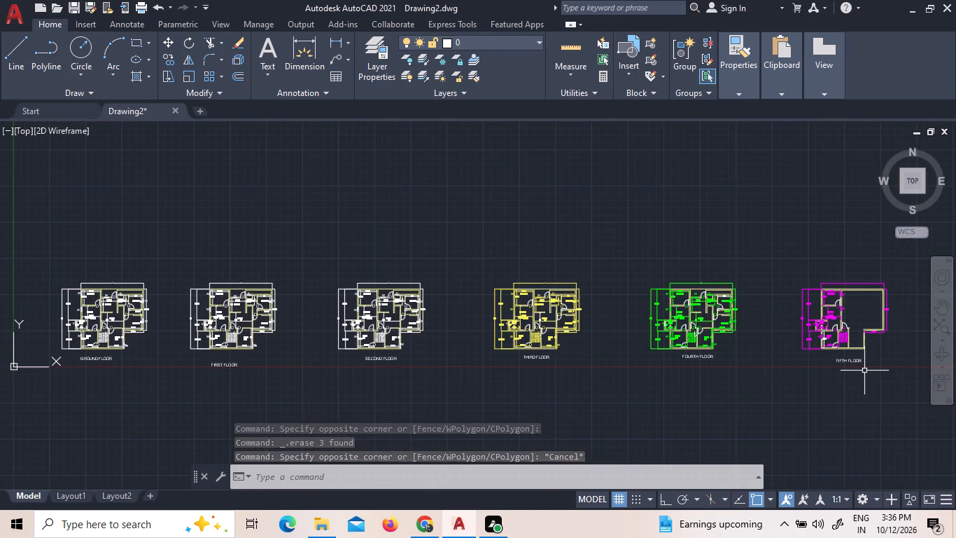
left_click(78, 15)
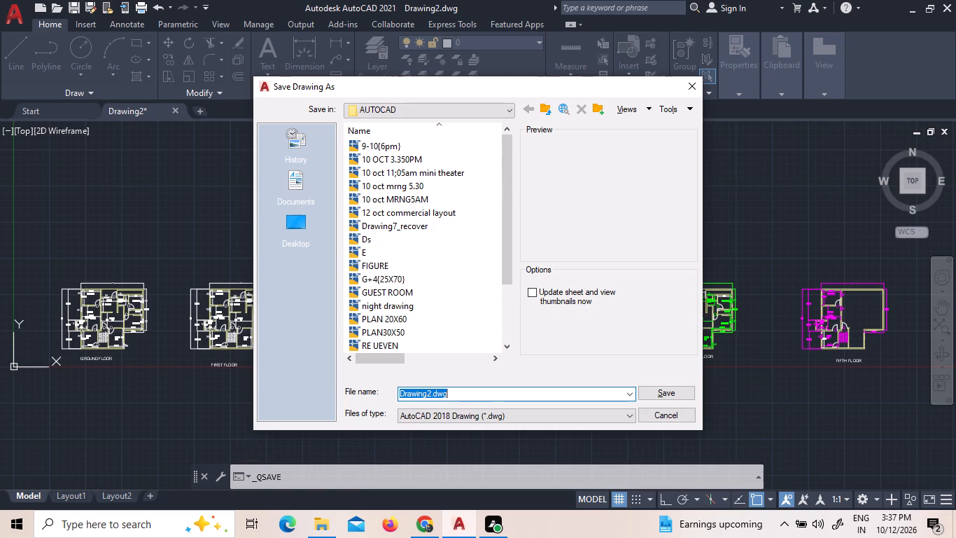
left_click_drag(461, 394, 370, 380)
type("12")
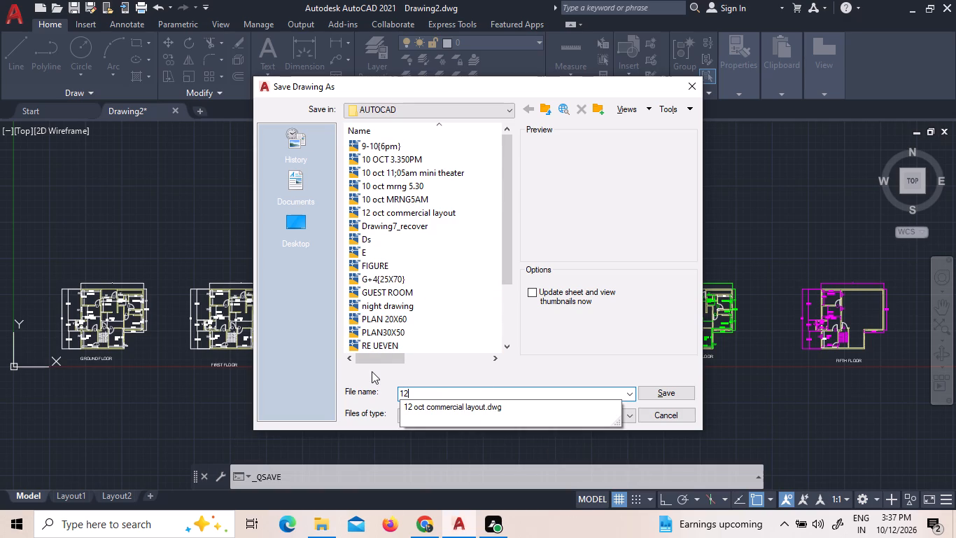
type("OCT")
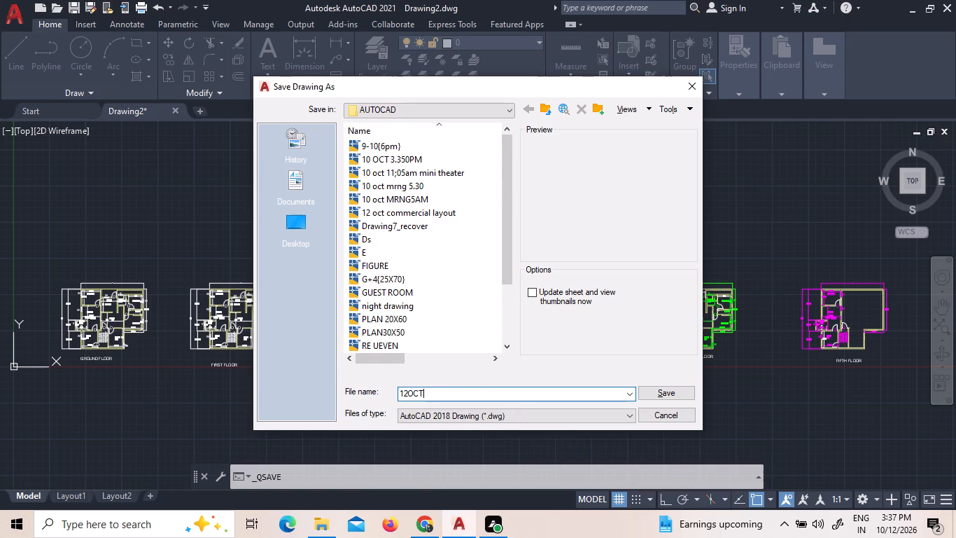
key("space")
key("1")
type("BH")
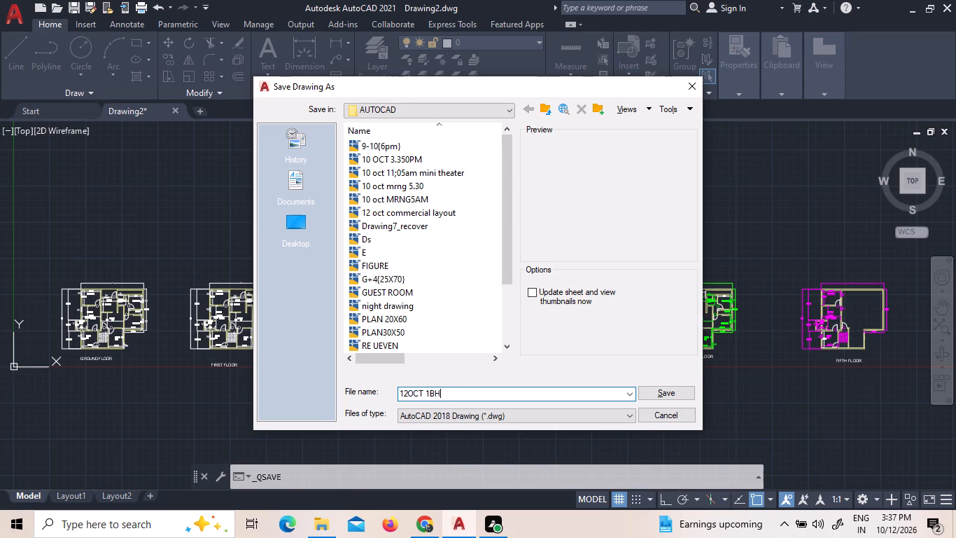
key("k")
key("Return")
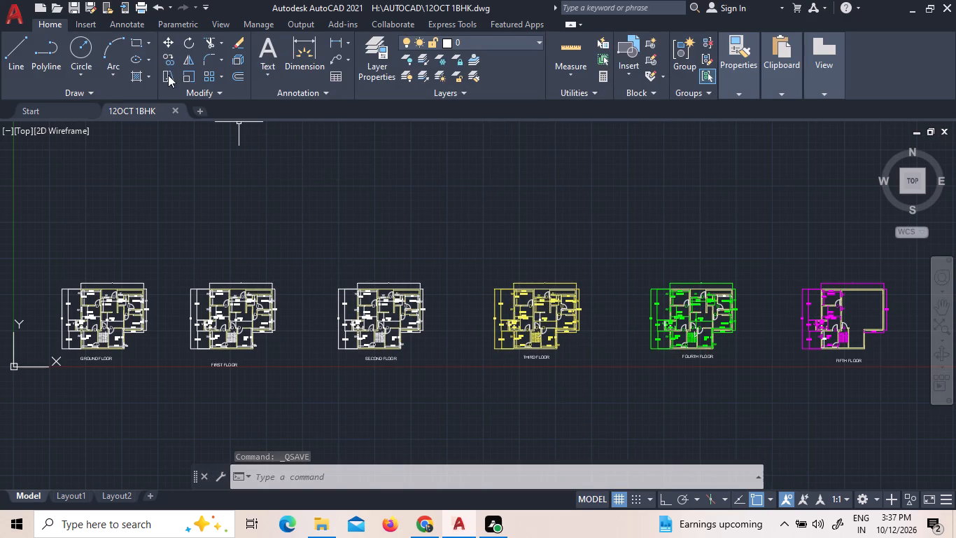
left_click(92, 3)
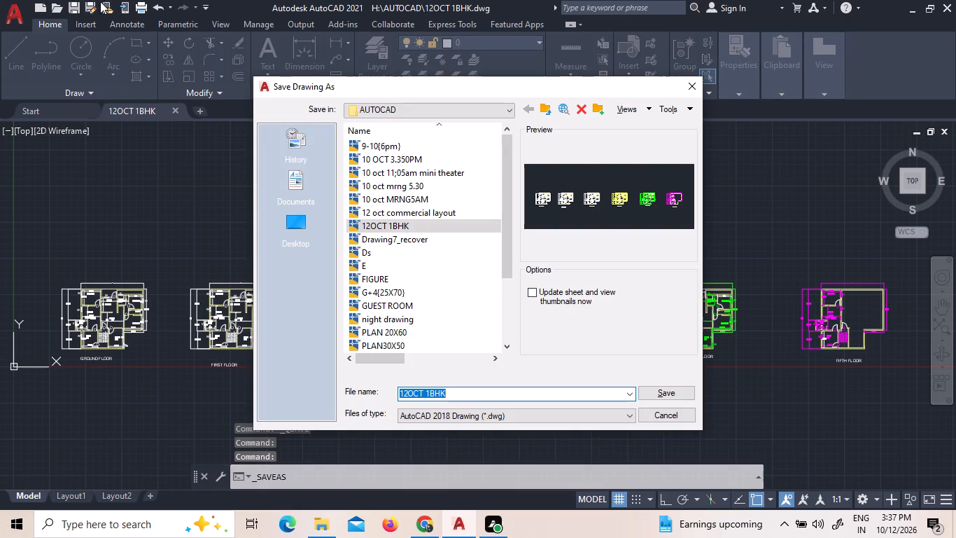
left_click(680, 88)
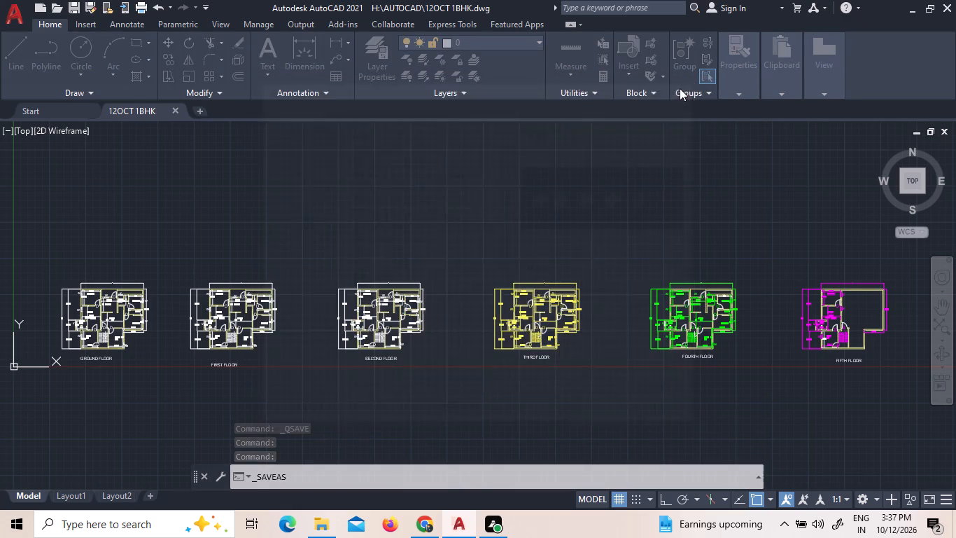